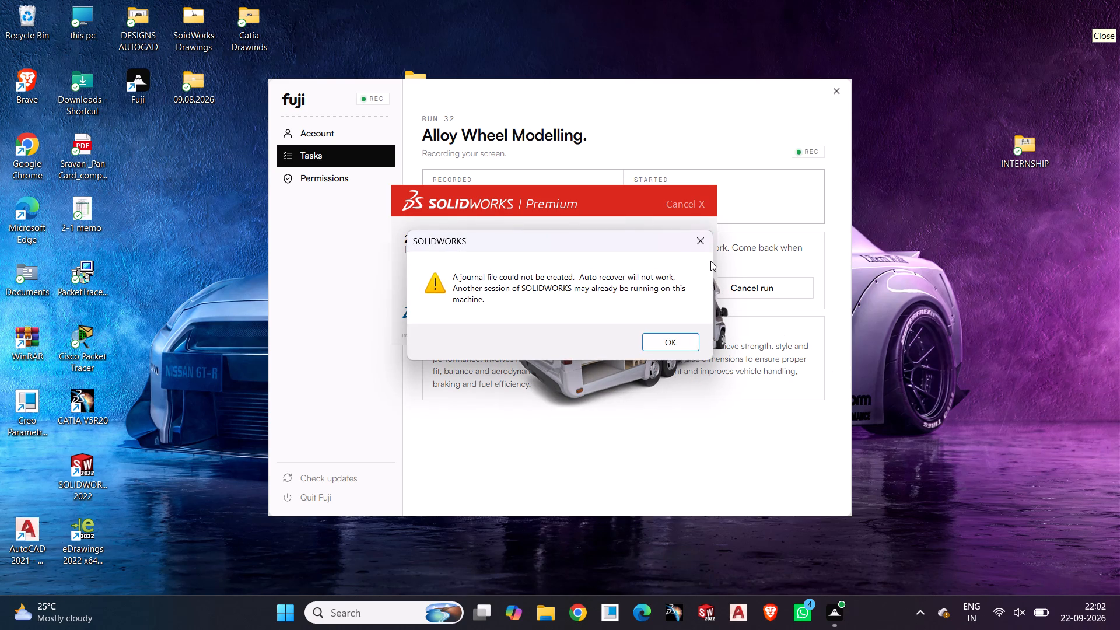
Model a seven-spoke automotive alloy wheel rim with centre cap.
Dismiss the startup warnings, continue loading the 3DEXPERIENCE Marketplace add-in, and close the welcome window.
{"action": "left_click", "coordinate": [710, 261]}
{"action": "left_click", "coordinate": [702, 246]}
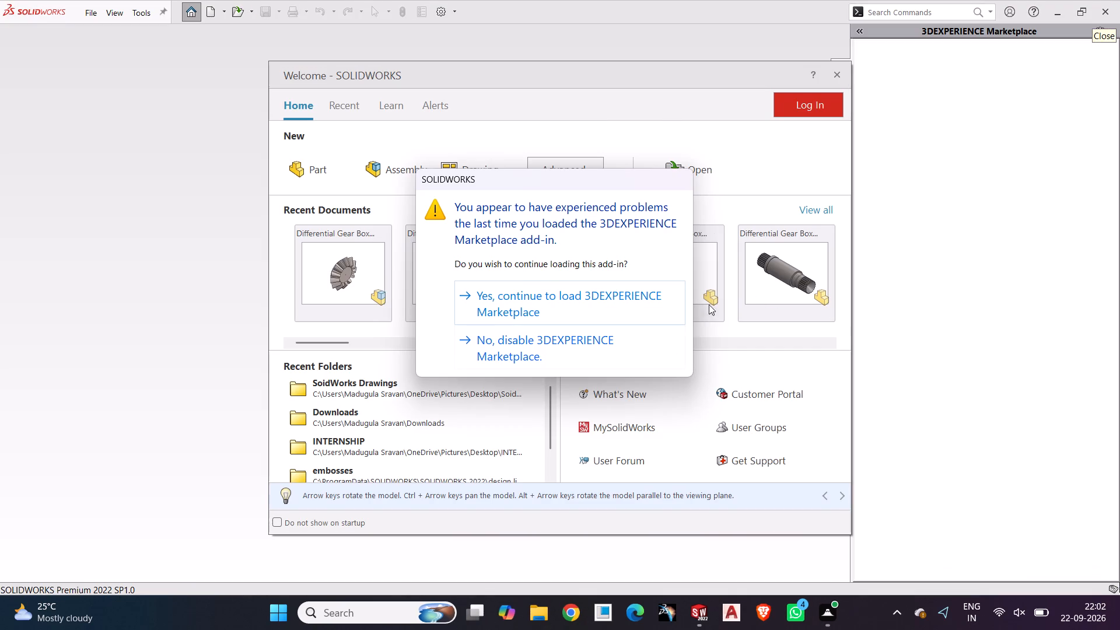
{"action": "left_click", "coordinate": [656, 309]}
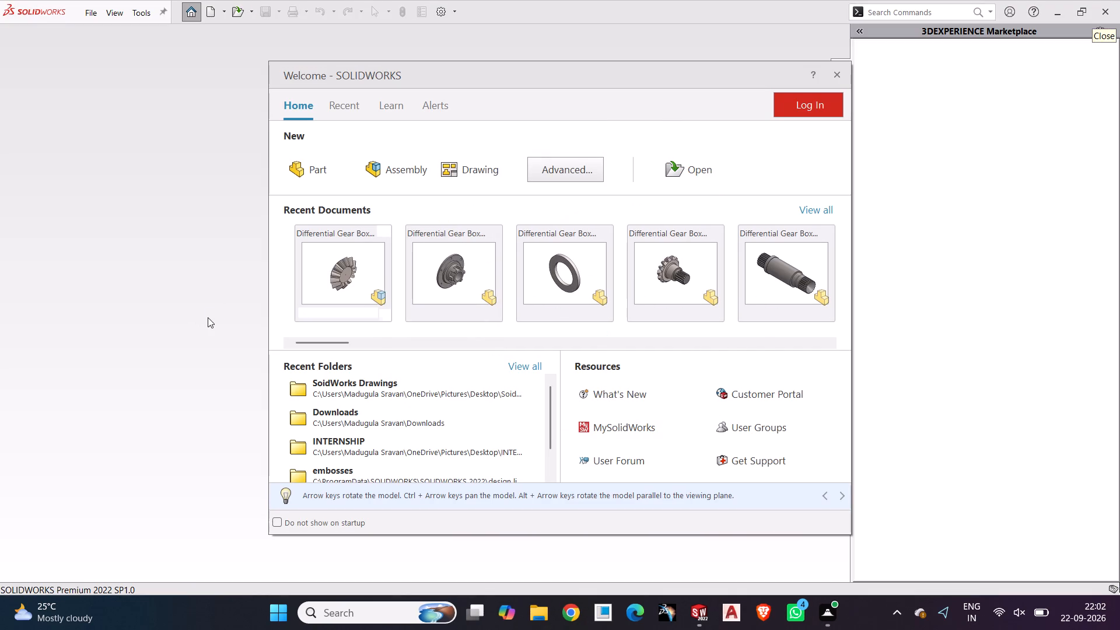
{"action": "left_click", "coordinate": [208, 317]}
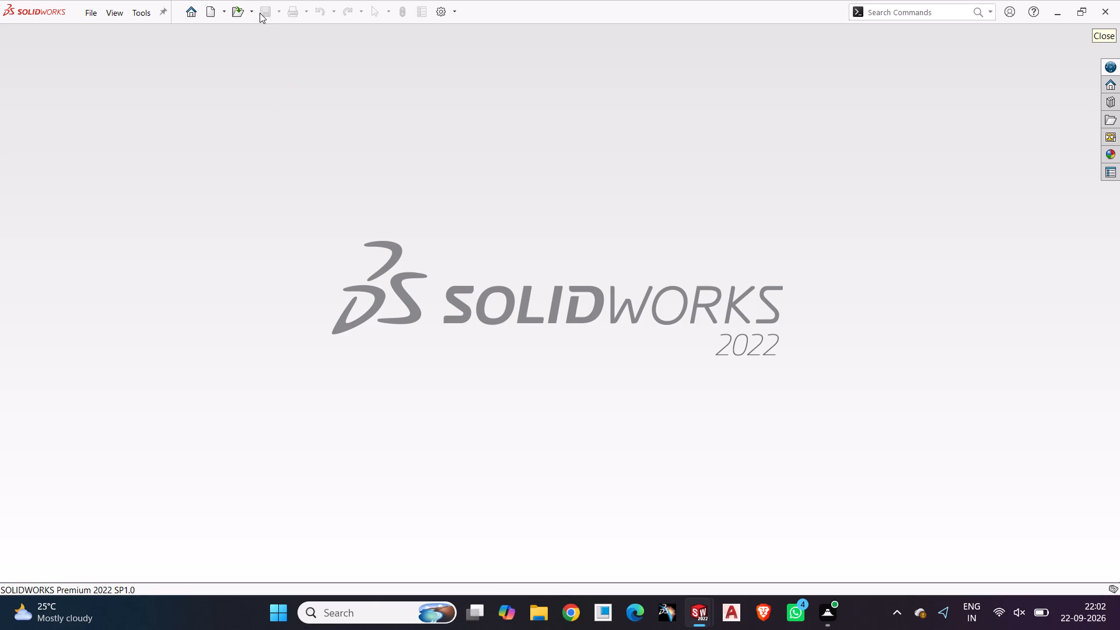
Create a new part document.
{"action": "left_click", "coordinate": [217, 20]}
{"action": "left_click", "coordinate": [279, 259]}
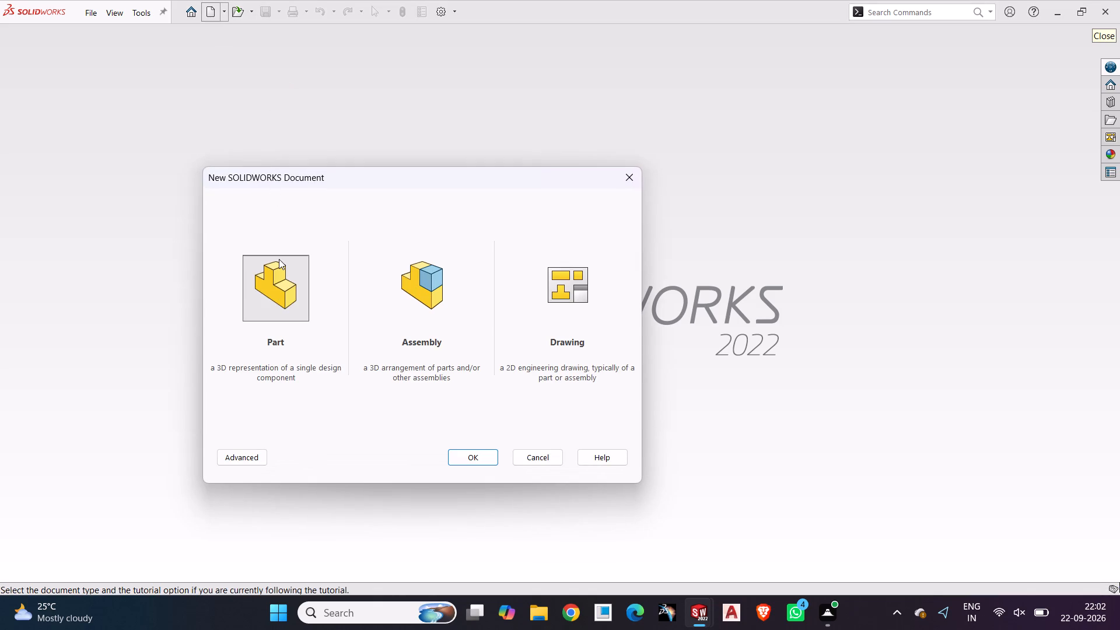
{"action": "left_click", "coordinate": [485, 457]}
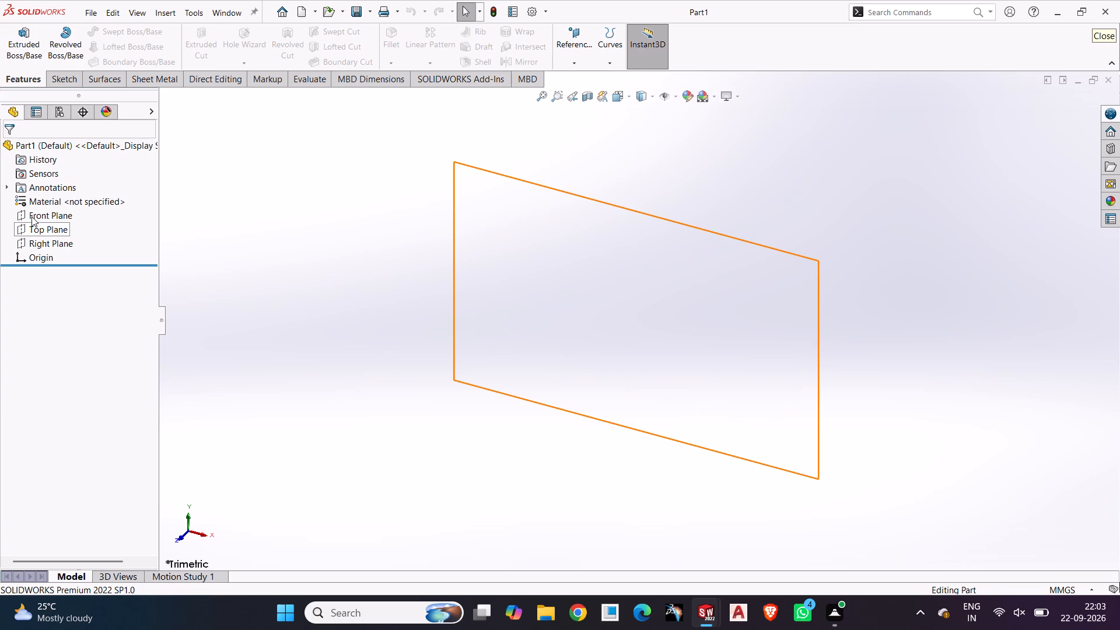
Start a new sketch on the Right Plane.
{"action": "left_click", "coordinate": [57, 247]}
{"action": "left_click", "coordinate": [58, 230]}
{"action": "left_click", "coordinate": [307, 366]}
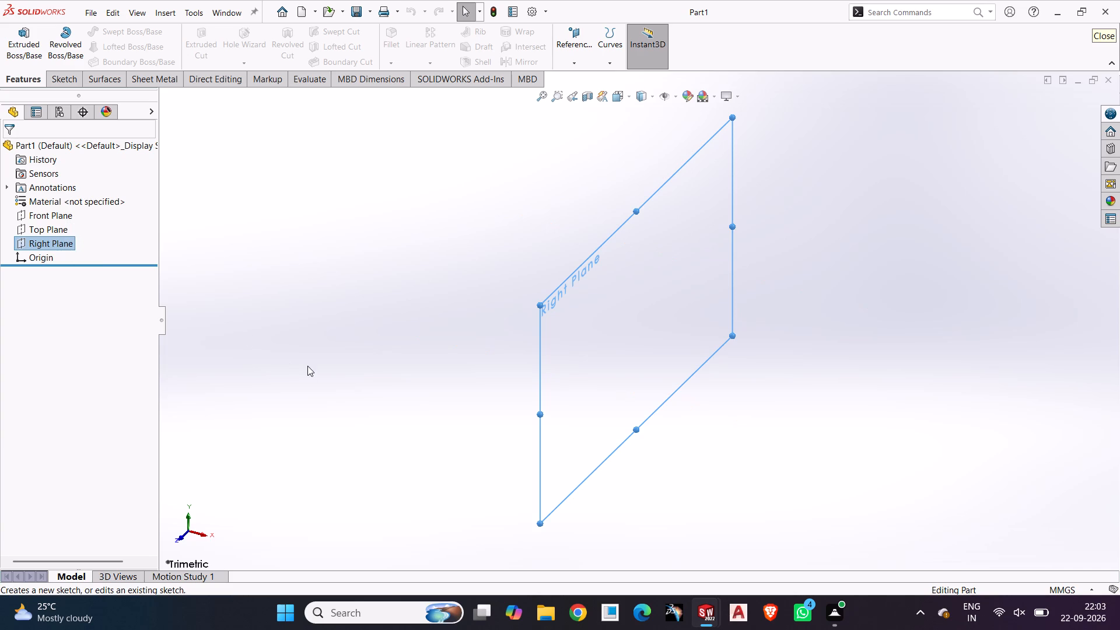
{"action": "left_click", "coordinate": [66, 245]}
{"action": "left_click", "coordinate": [82, 233]}
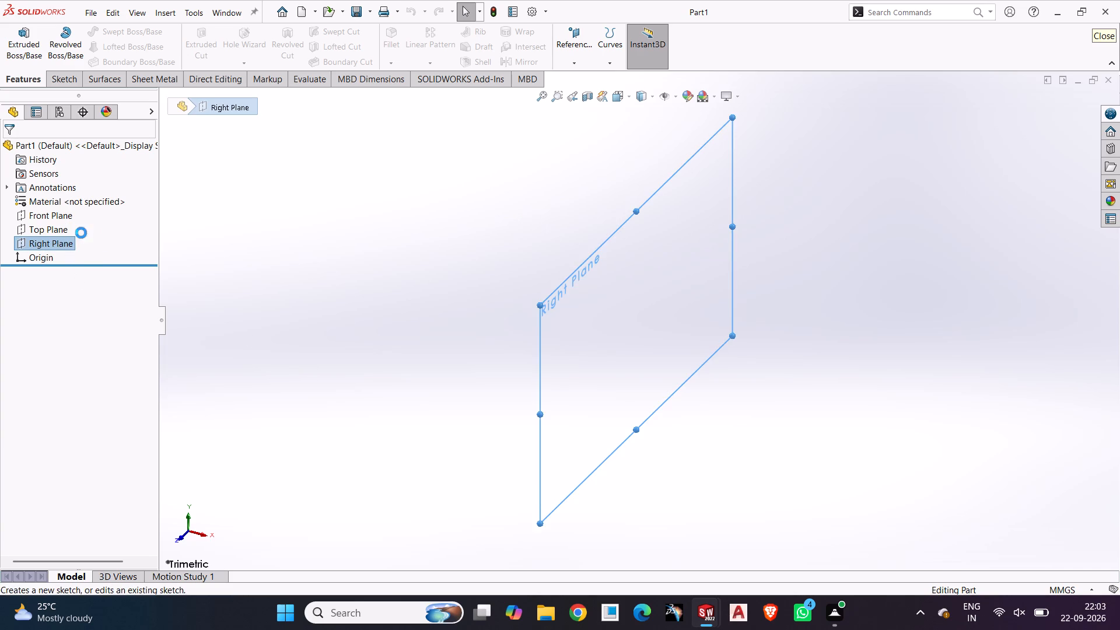
{"action": "left_click", "coordinate": [252, 336]}
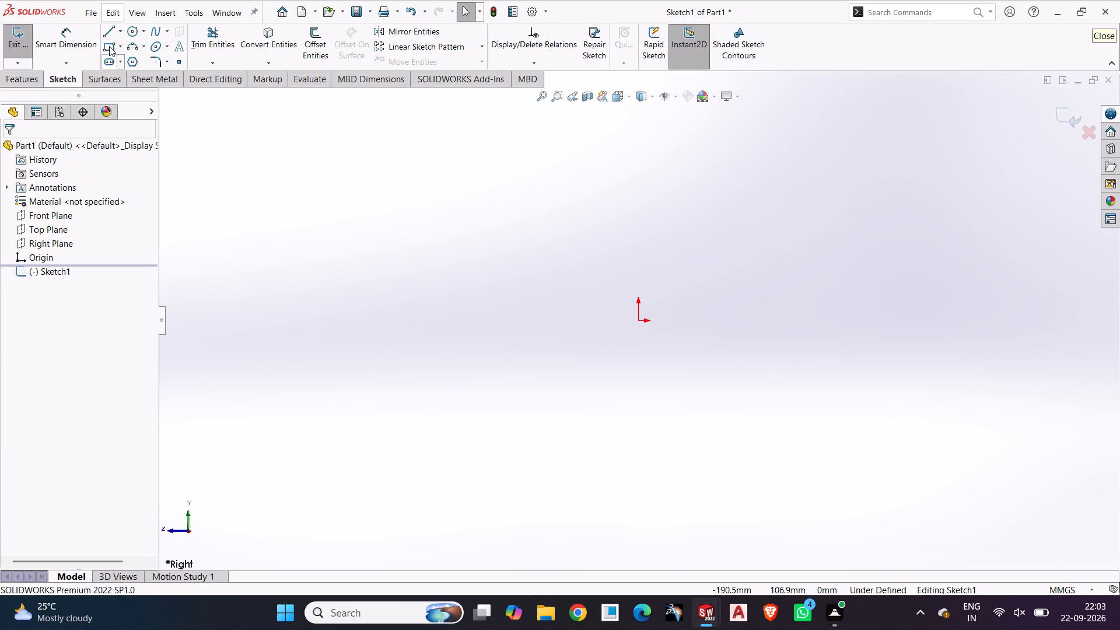
Draw a closed rectangle of centerlines from the origin, about 60 mm wide and 78 mm high.
{"action": "left_click", "coordinate": [123, 30]}
{"action": "left_click", "coordinate": [120, 60]}
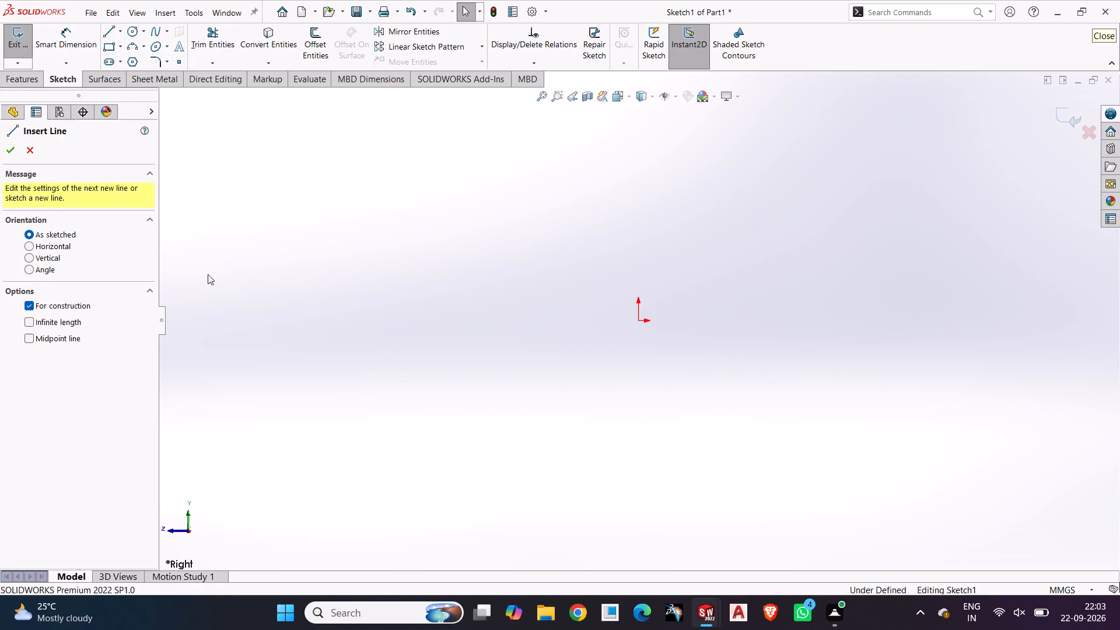
{"action": "left_click", "coordinate": [638, 319]}
{"action": "left_click", "coordinate": [768, 319]}
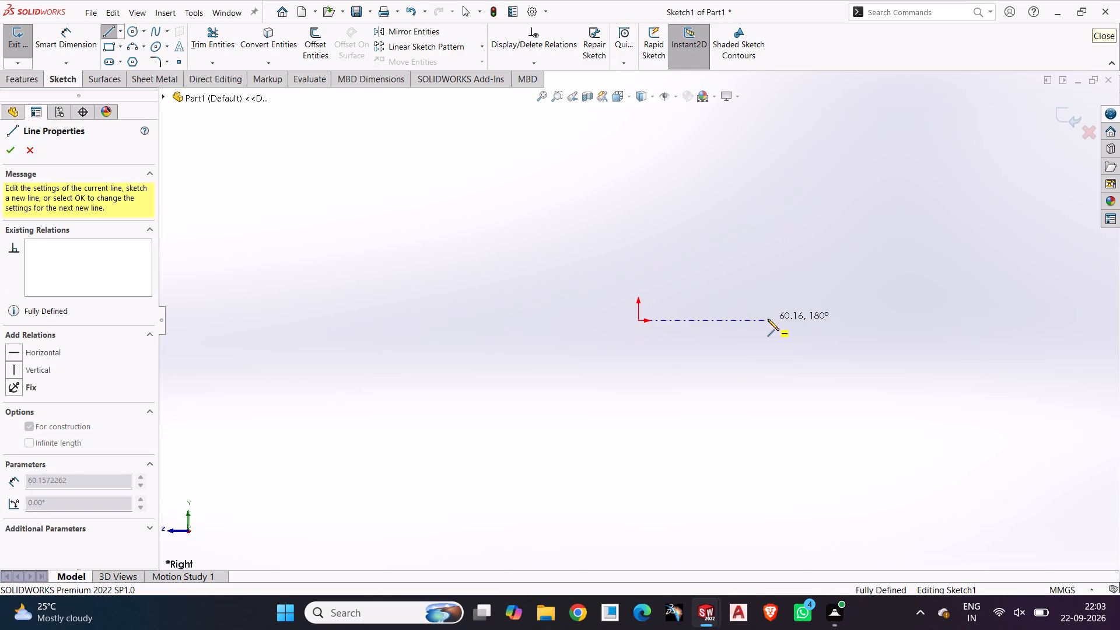
{"action": "left_click", "coordinate": [769, 153]}
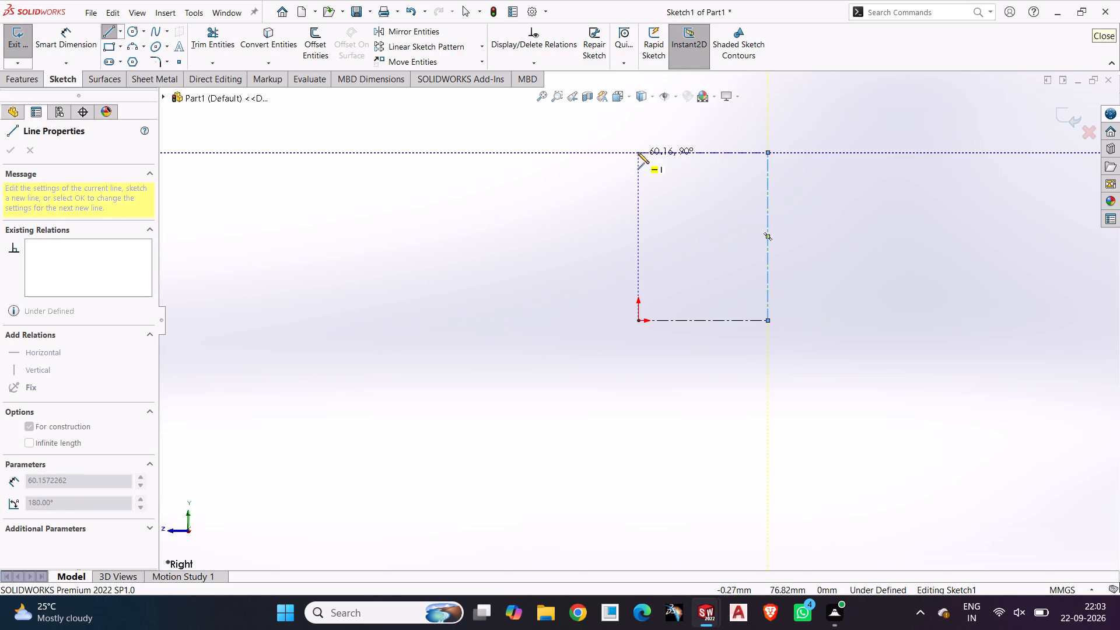
{"action": "left_click", "coordinate": [637, 152]}
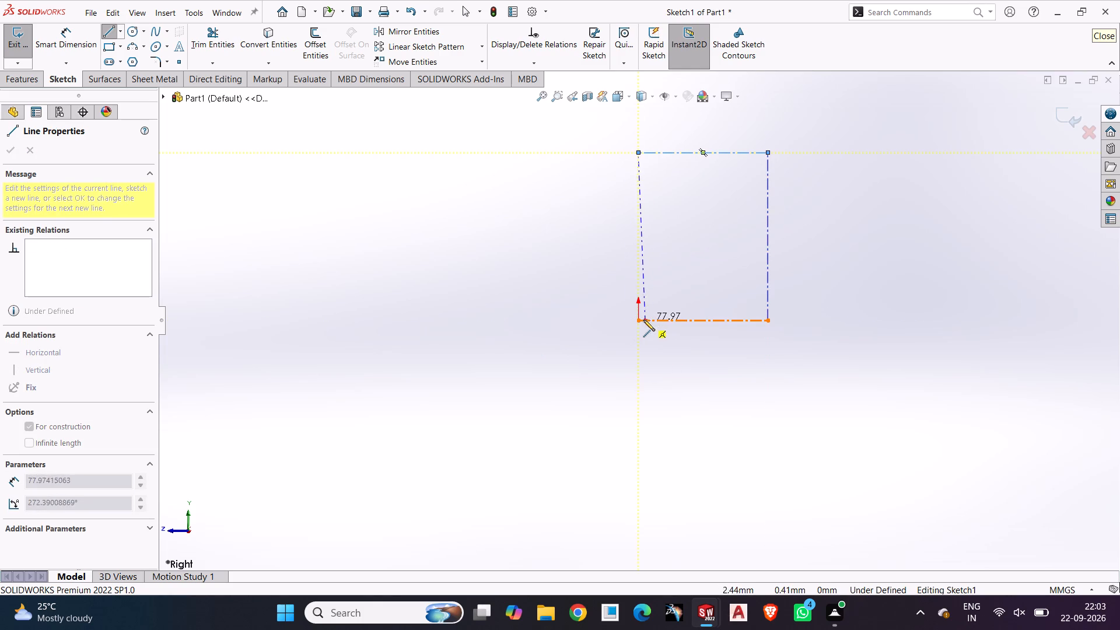
{"action": "left_click", "coordinate": [636, 320]}
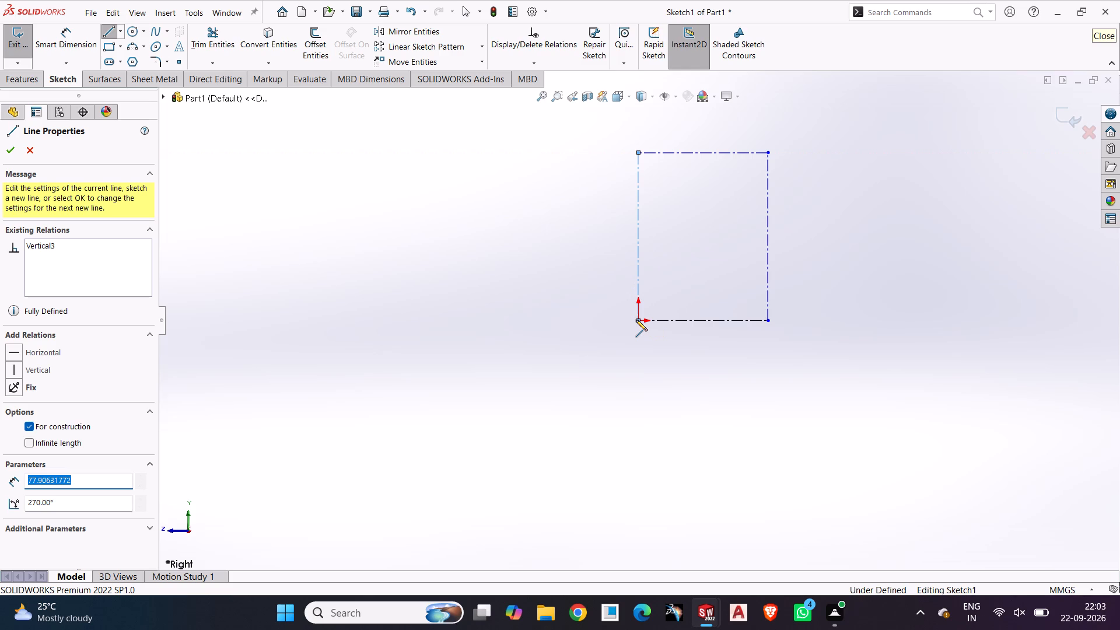
{"action": "key", "text": "Escape"}
{"action": "left_click", "coordinate": [711, 271]}
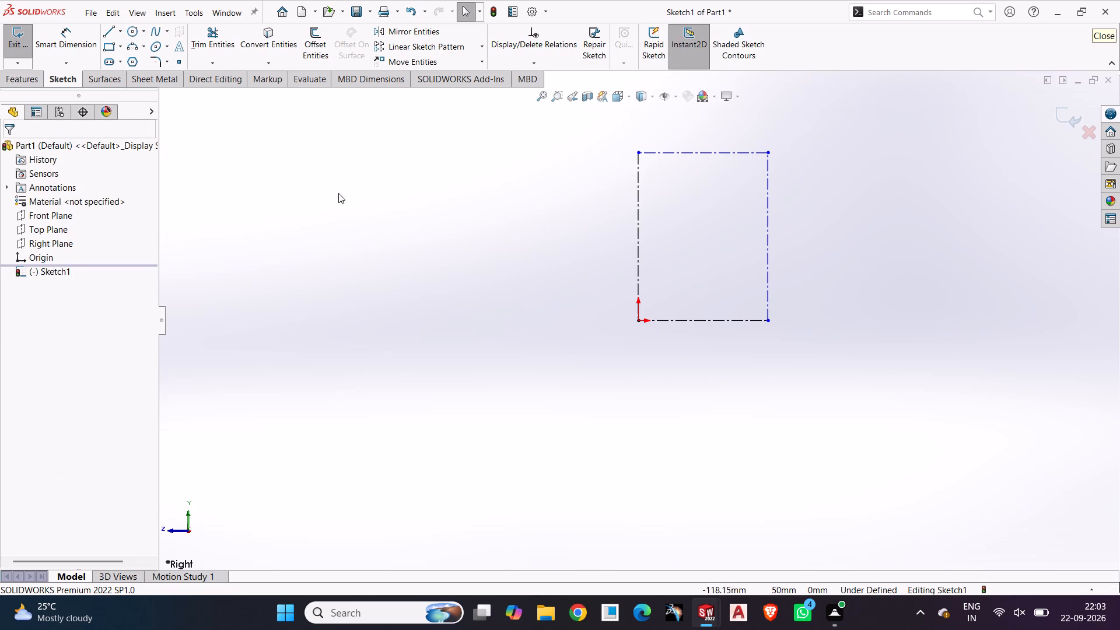
Dimension the vertical centerline through the origin to 512/2 (256 mm).
{"action": "left_click", "coordinate": [72, 31]}
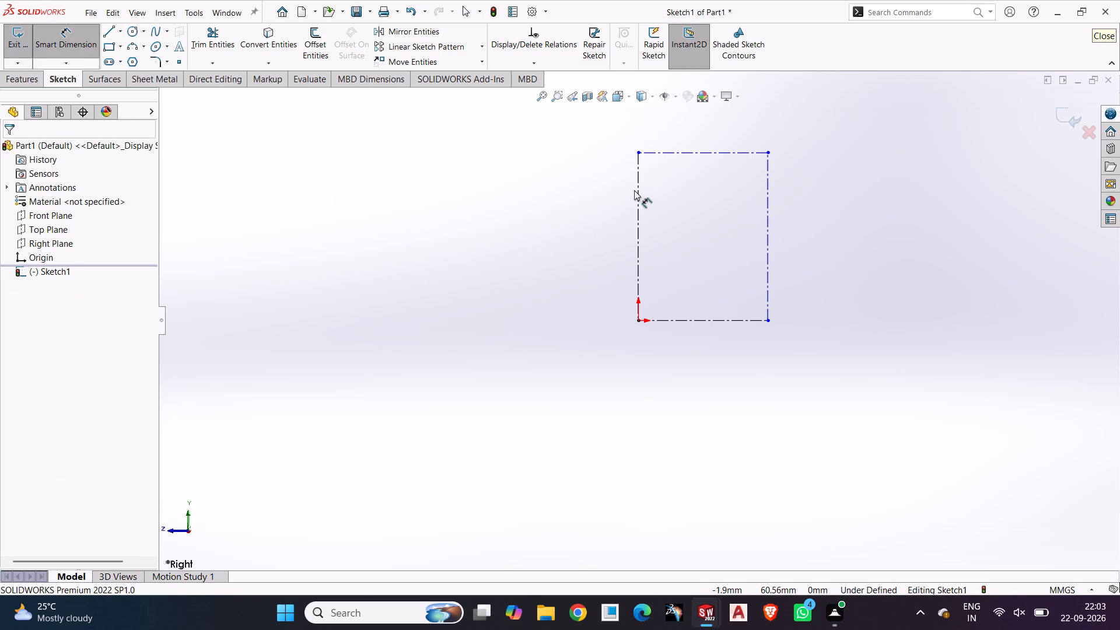
{"action": "left_click", "coordinate": [638, 192]}
{"action": "left_click", "coordinate": [540, 230]}
{"action": "type", "text": "58"}
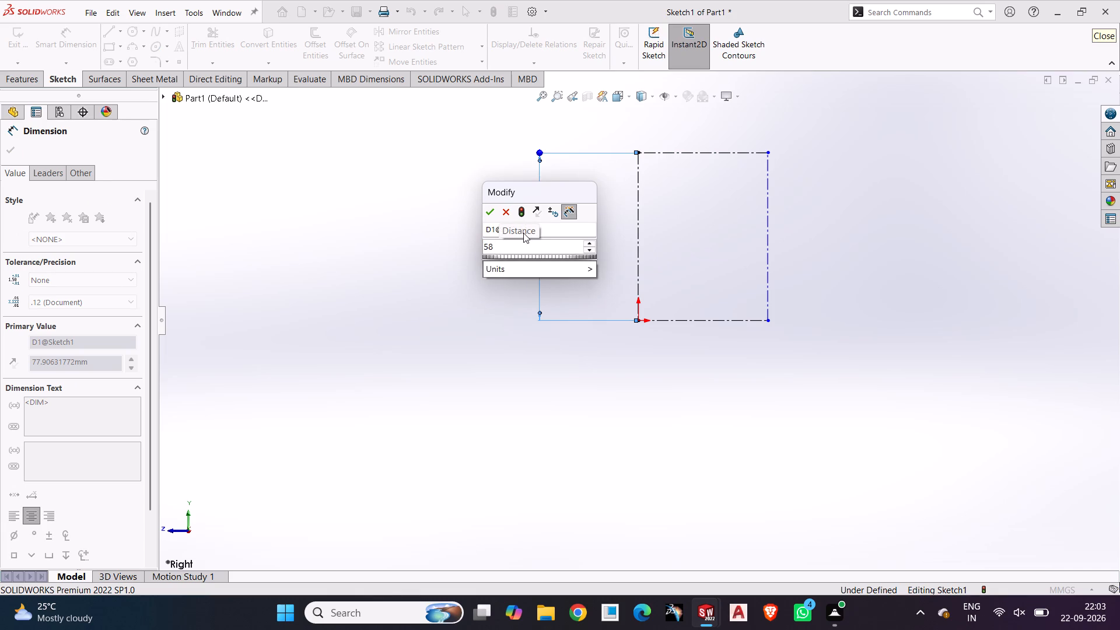
{"action": "key", "text": "BackSpace"}
{"action": "type", "text": "12/2"}
{"action": "key", "text": "Return"}
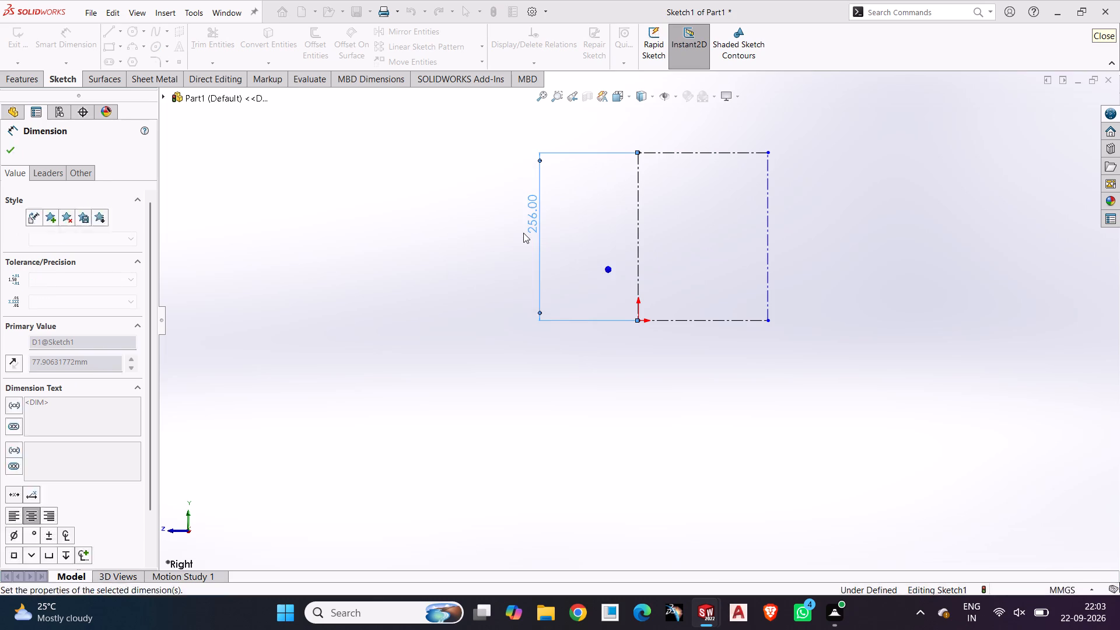
{"action": "left_click", "coordinate": [505, 263]}
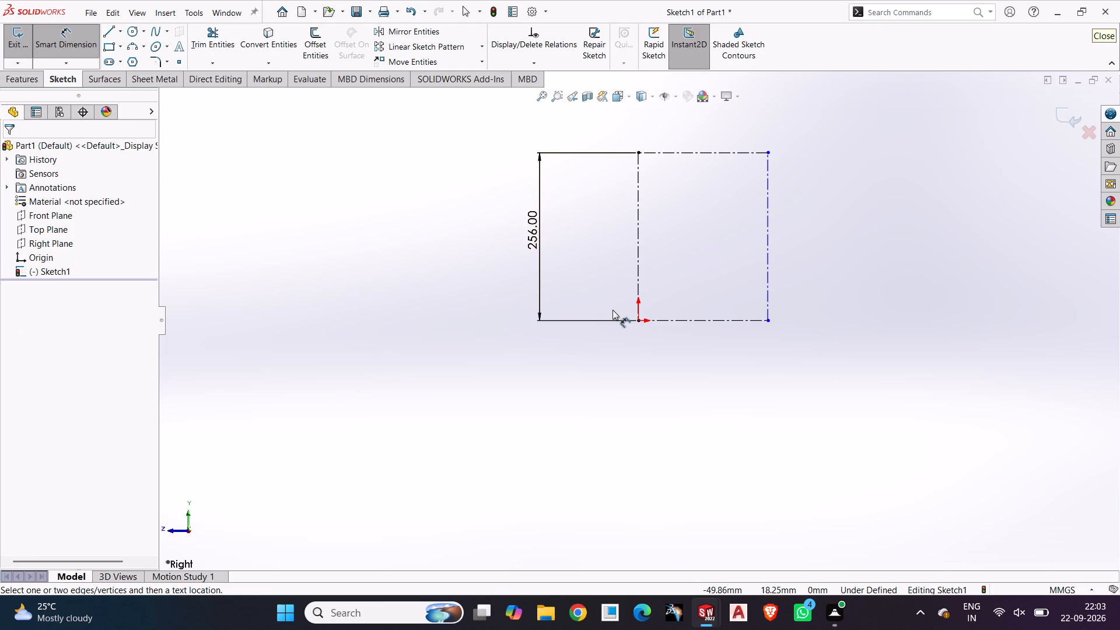
Dimension the horizontal centerline through the origin to 250 mm.
{"action": "left_click", "coordinate": [727, 320]}
{"action": "left_click", "coordinate": [697, 362]}
{"action": "type", "text": "2502"}
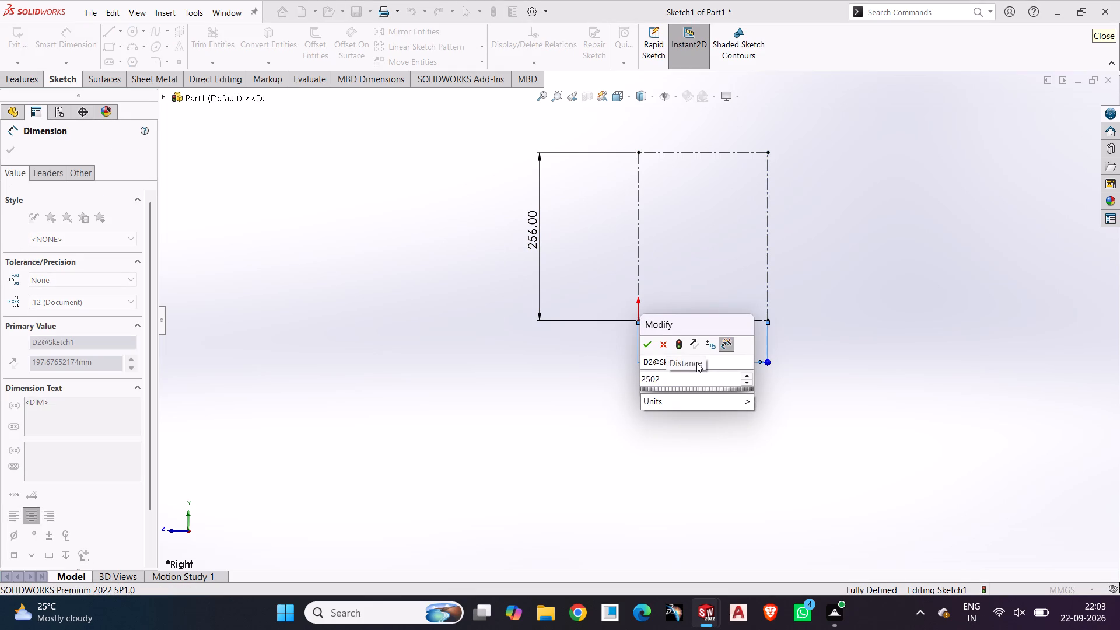
{"action": "key", "text": "BackSpace"}
{"action": "key", "text": "Return"}
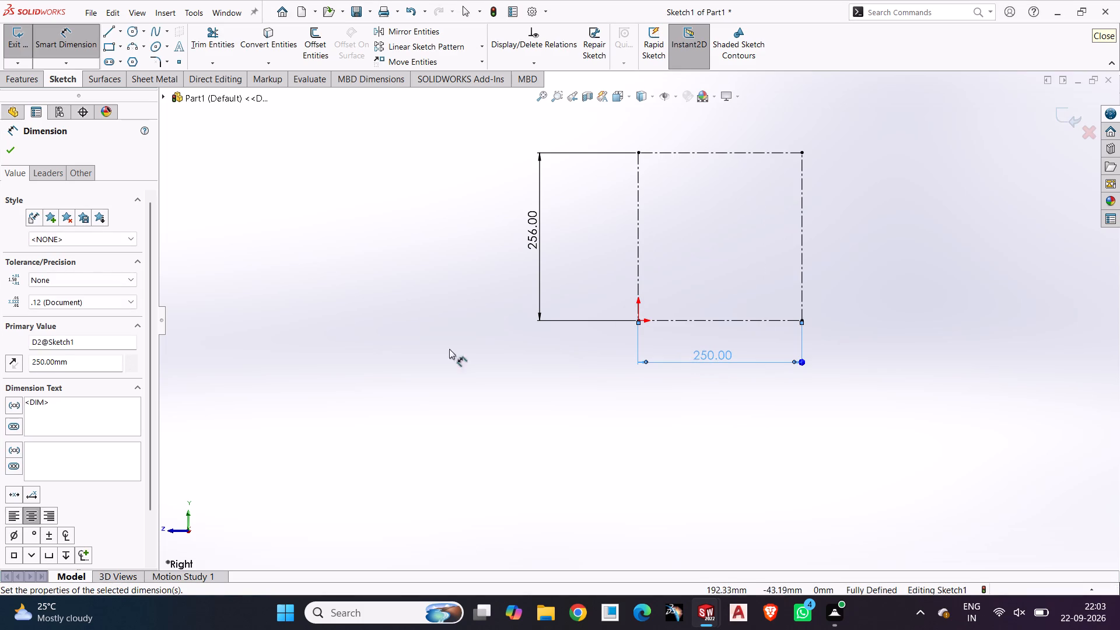
{"action": "left_click", "coordinate": [994, 209]}
Draw a stepped line chain from the corner above the origin: short vertical, slope, short horizontal, second slope, and a horizontal about 50 mm long.
{"action": "scroll", "coordinate": [761, 159], "scroll_direction": "down", "scroll_amount": 5}
{"action": "scroll", "coordinate": [564, 212], "scroll_direction": "up", "scroll_amount": 2}
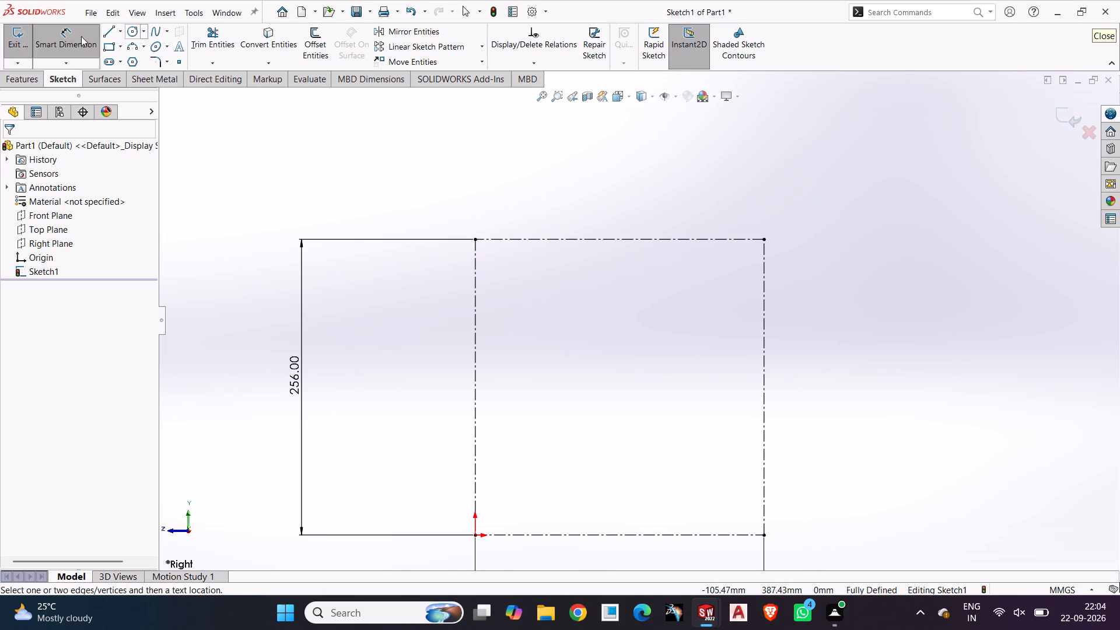
{"action": "left_click", "coordinate": [111, 27]}
{"action": "scroll", "coordinate": [488, 254], "scroll_direction": "down", "scroll_amount": 3}
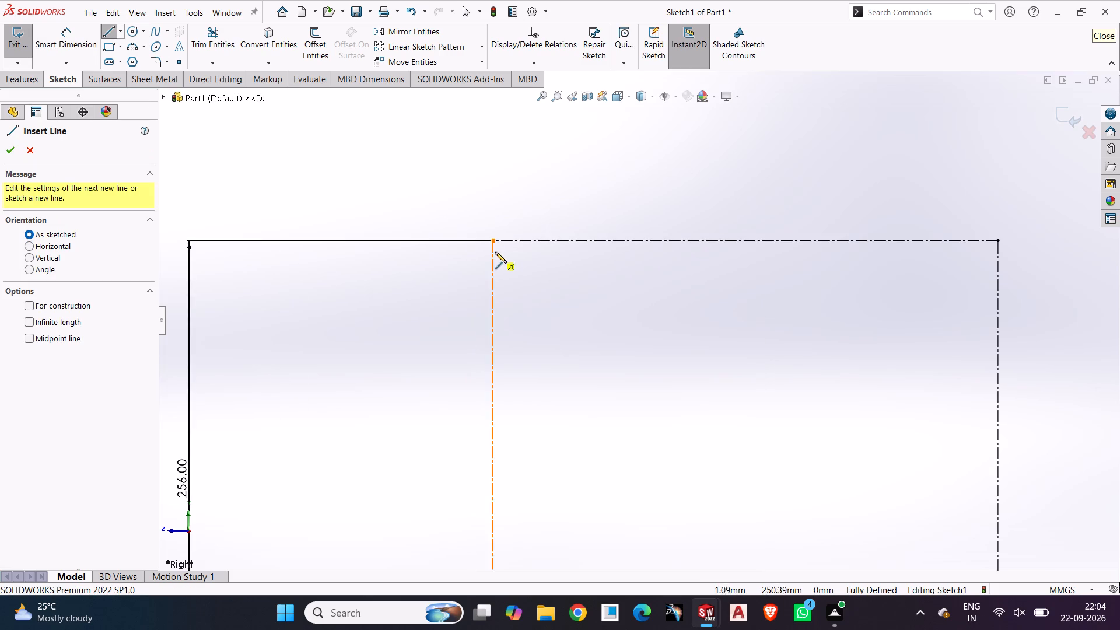
{"action": "scroll", "coordinate": [499, 258], "scroll_direction": "down", "scroll_amount": 3}
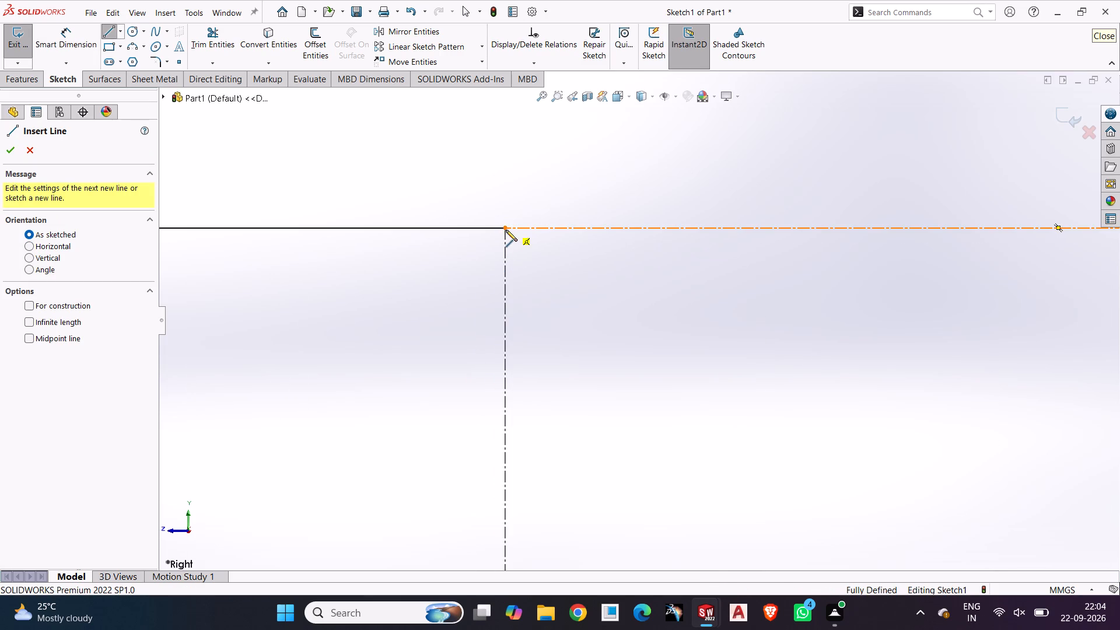
{"action": "left_click", "coordinate": [505, 228]}
{"action": "left_click", "coordinate": [506, 278]}
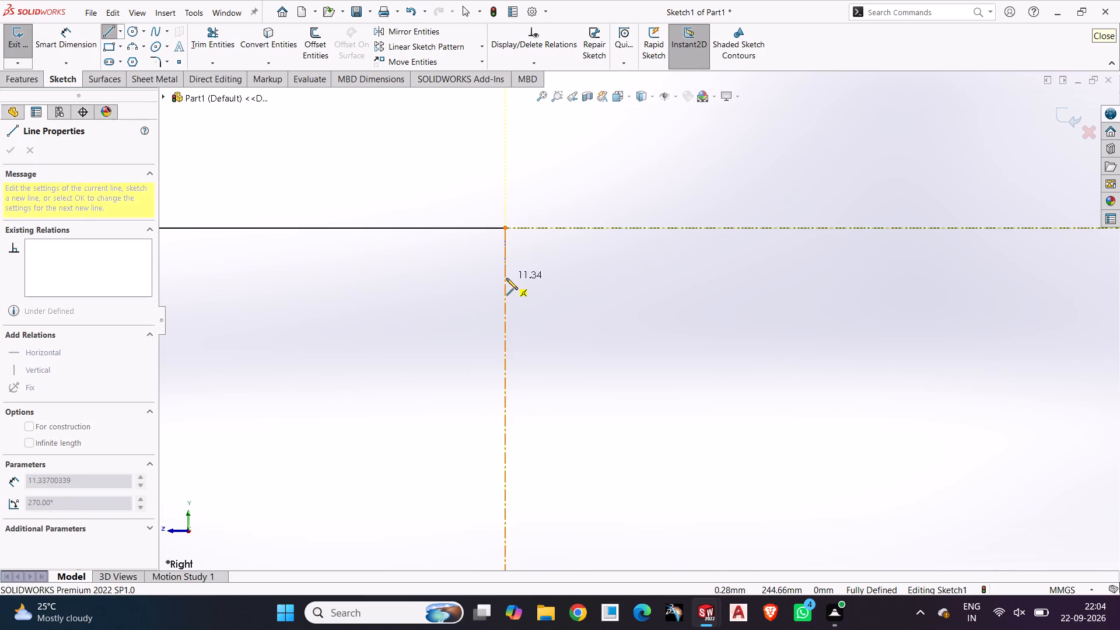
{"action": "left_click", "coordinate": [549, 309]}
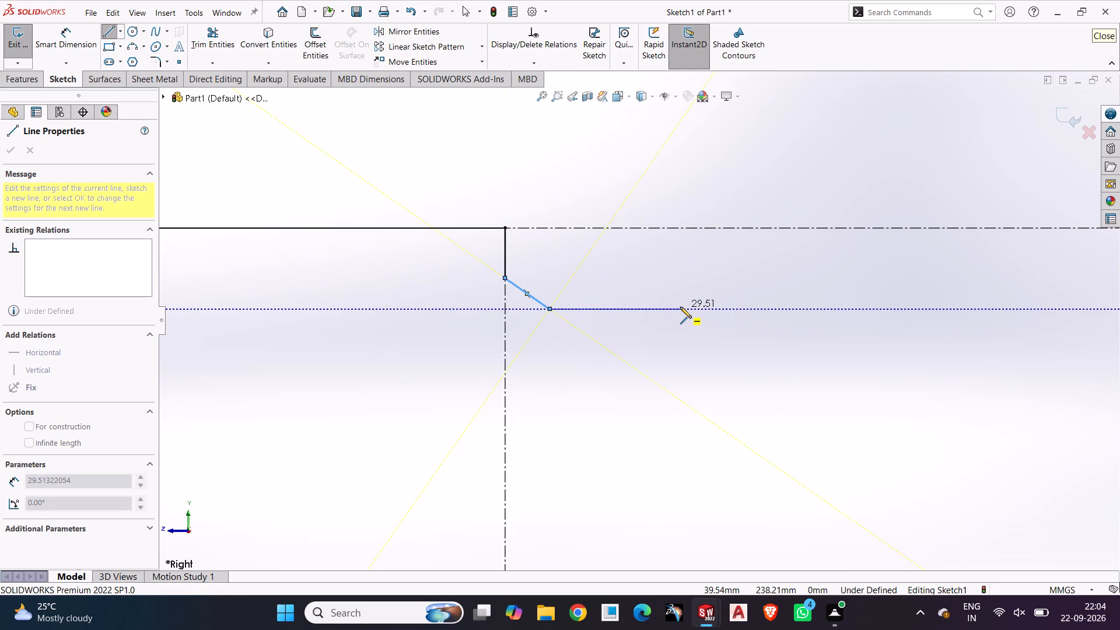
{"action": "left_click", "coordinate": [640, 310]}
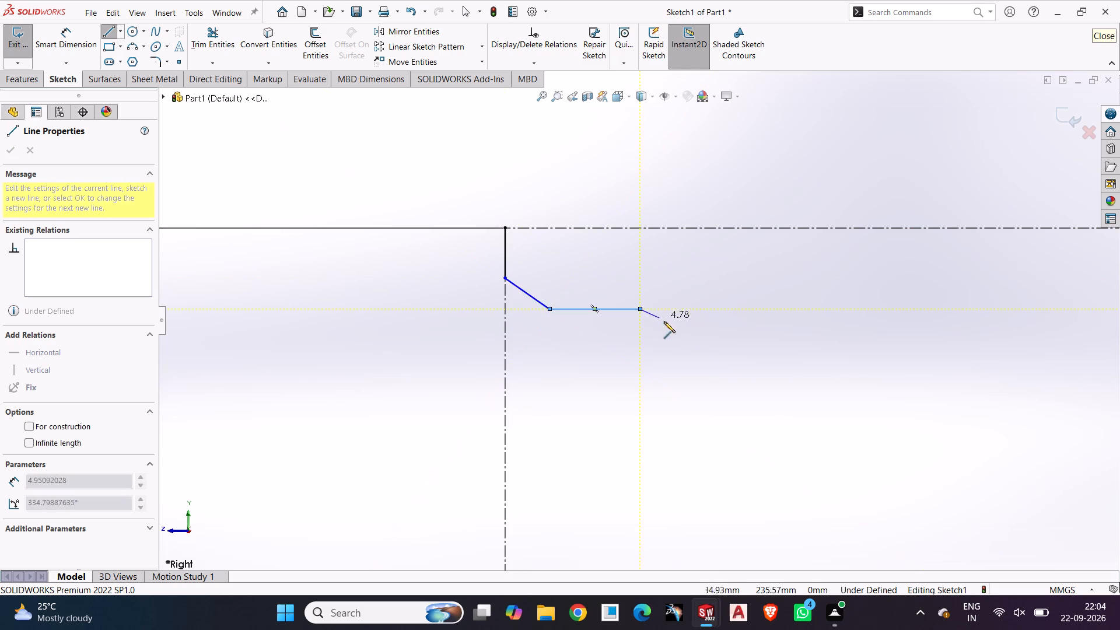
{"action": "left_click", "coordinate": [685, 344]}
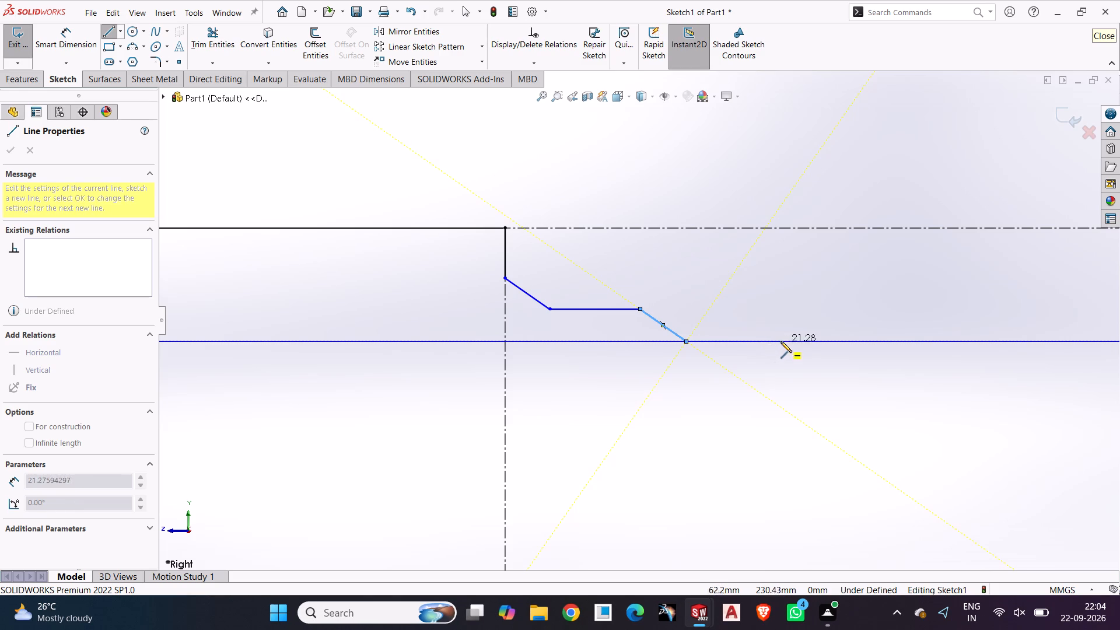
{"action": "left_click", "coordinate": [907, 342]}
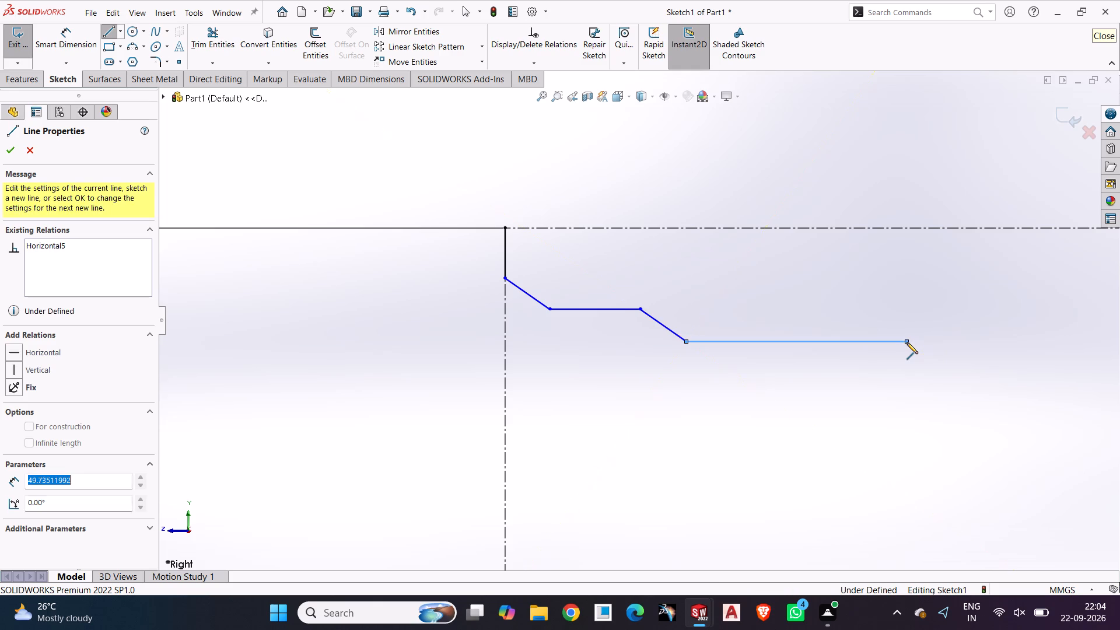
{"action": "key", "text": "Escape"}
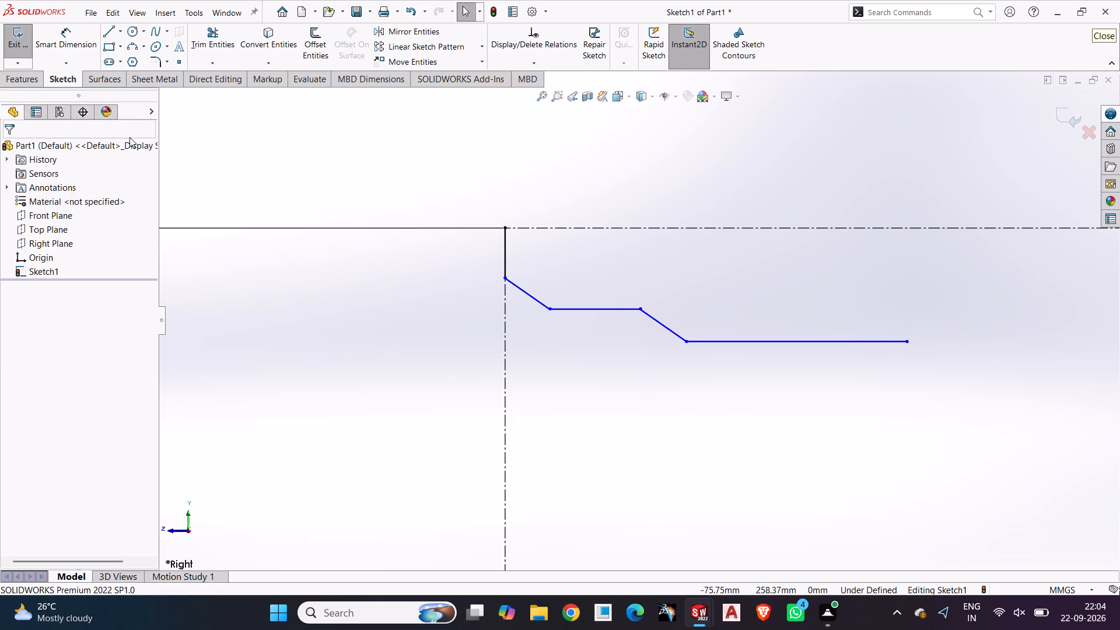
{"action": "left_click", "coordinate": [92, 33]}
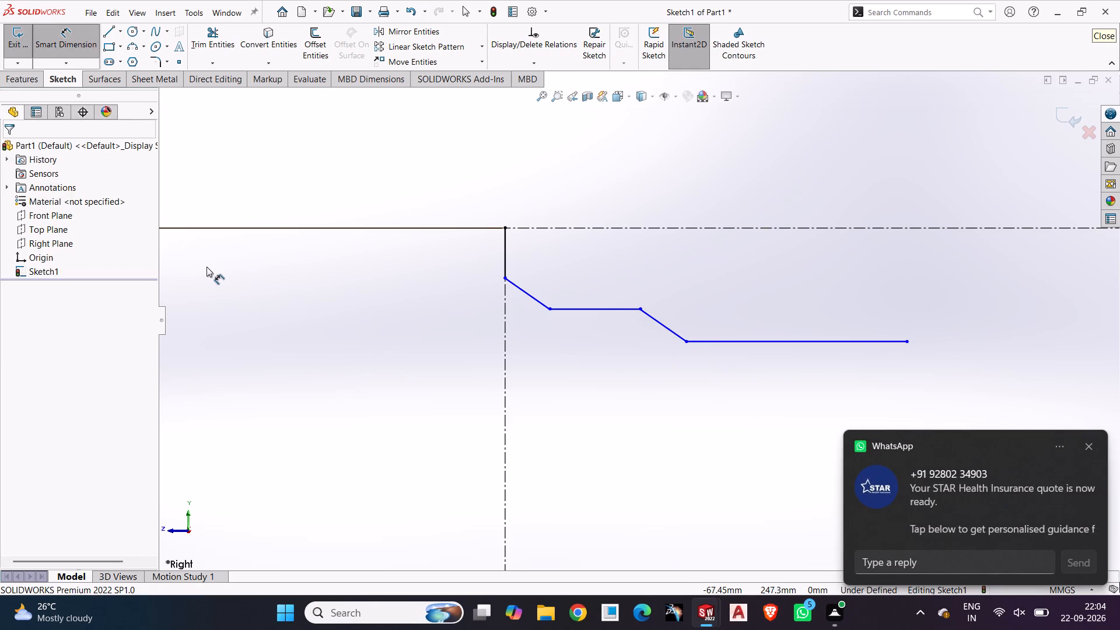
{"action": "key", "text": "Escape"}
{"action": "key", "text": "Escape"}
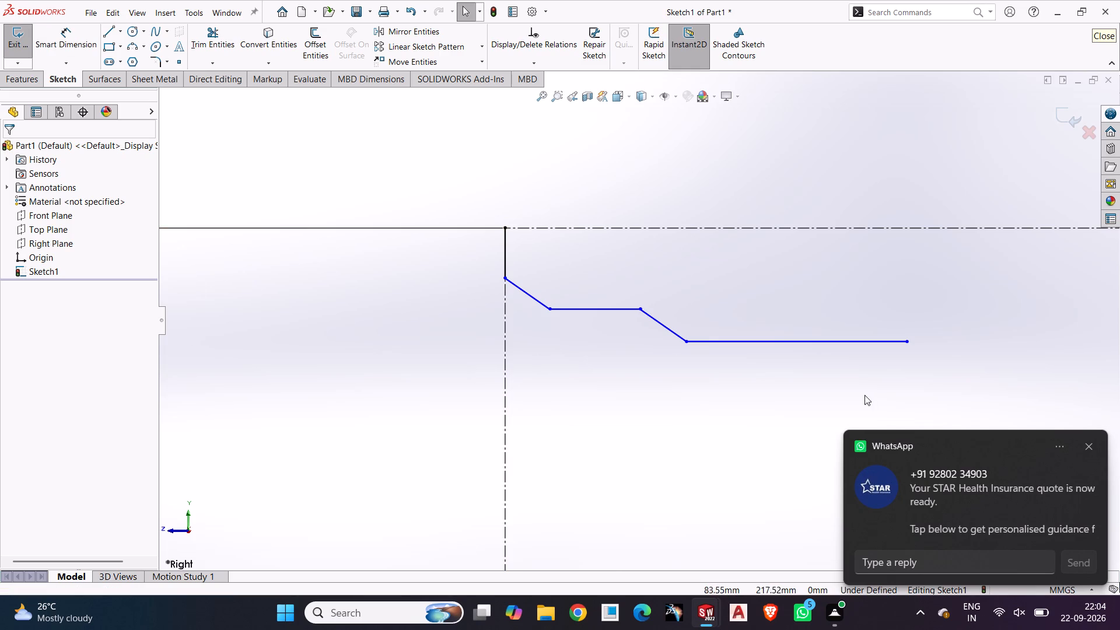
Draw a 250 mm horizontal centerline from the short vertical line's lower end to the opposite vertical centerline.
{"action": "left_click", "coordinate": [123, 34]}
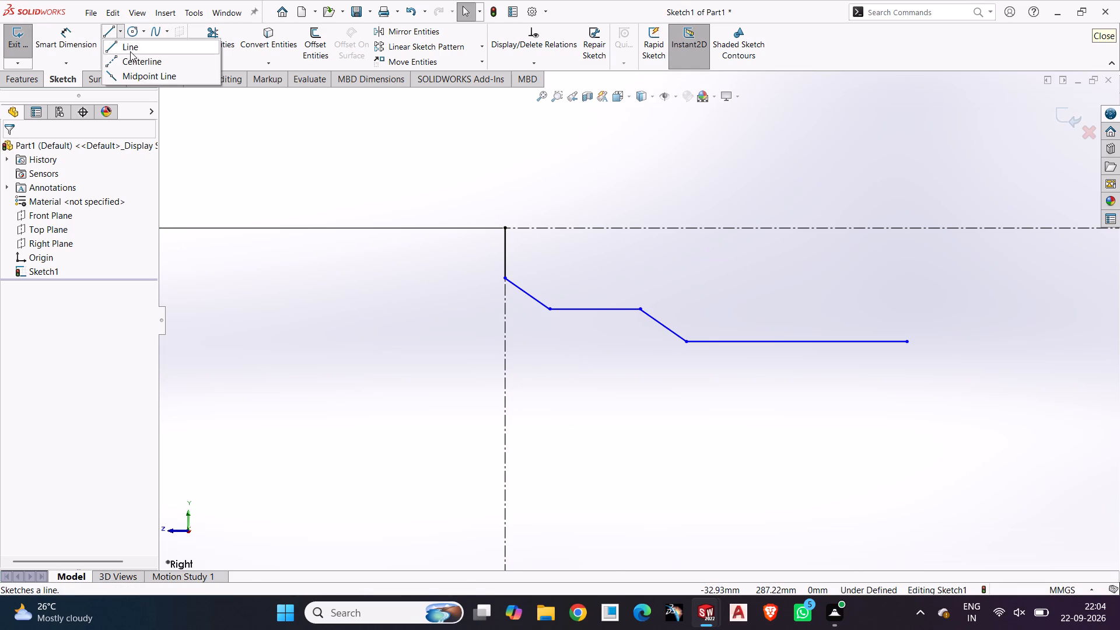
{"action": "left_click", "coordinate": [131, 57]}
{"action": "scroll", "coordinate": [541, 276], "scroll_direction": "down", "scroll_amount": 2}
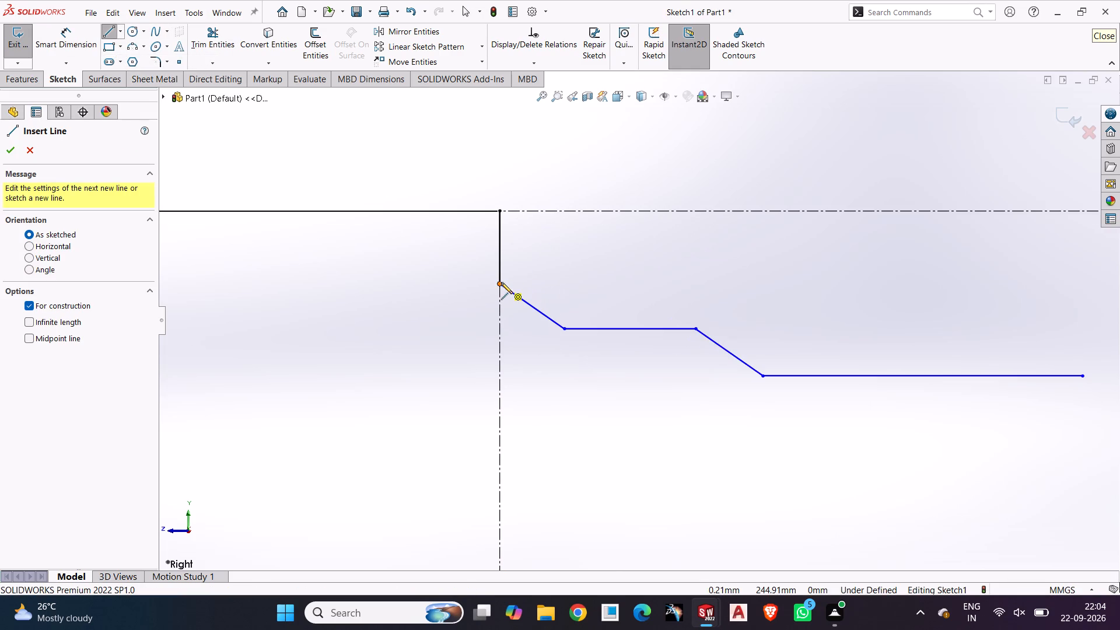
{"action": "left_click", "coordinate": [501, 282]}
{"action": "scroll", "coordinate": [657, 272], "scroll_direction": "up", "scroll_amount": 6}
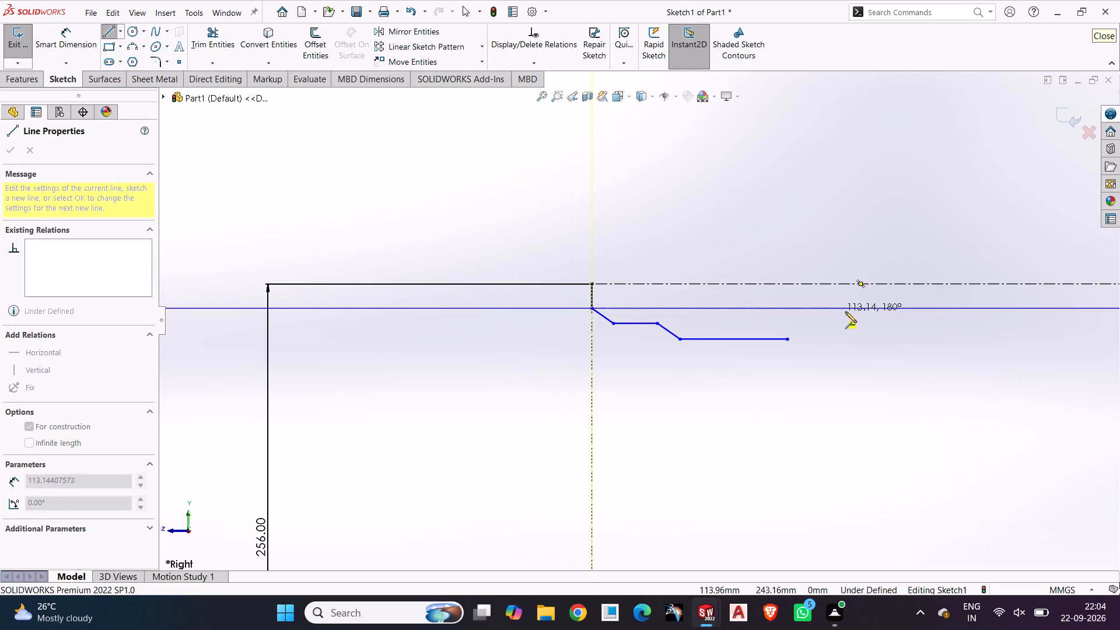
{"action": "scroll", "coordinate": [880, 306], "scroll_direction": "up", "scroll_amount": 3}
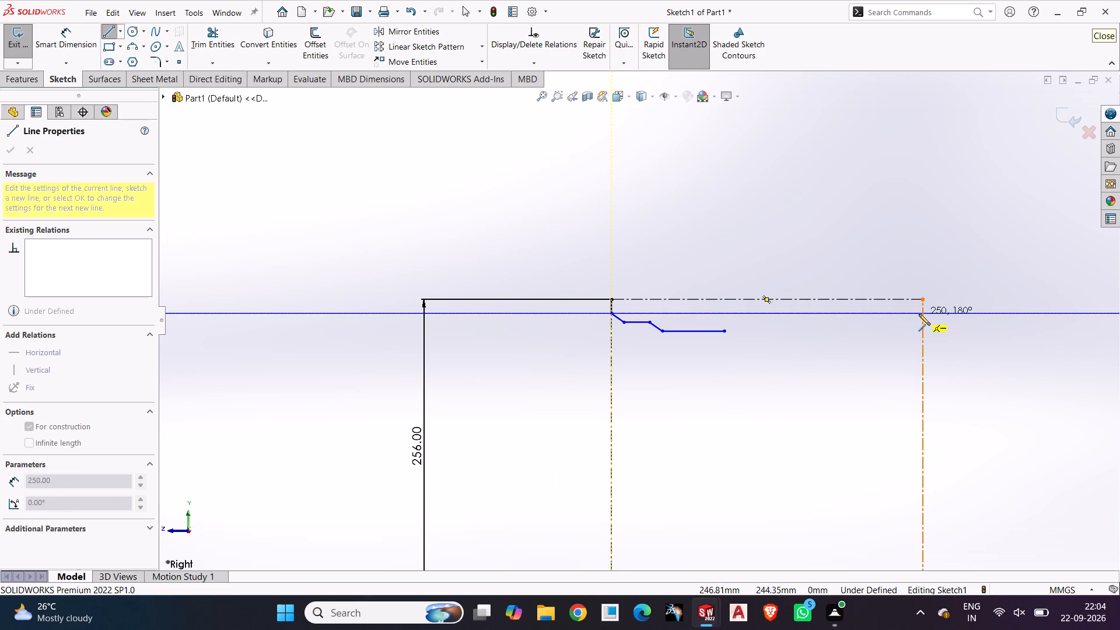
{"action": "left_click", "coordinate": [923, 313]}
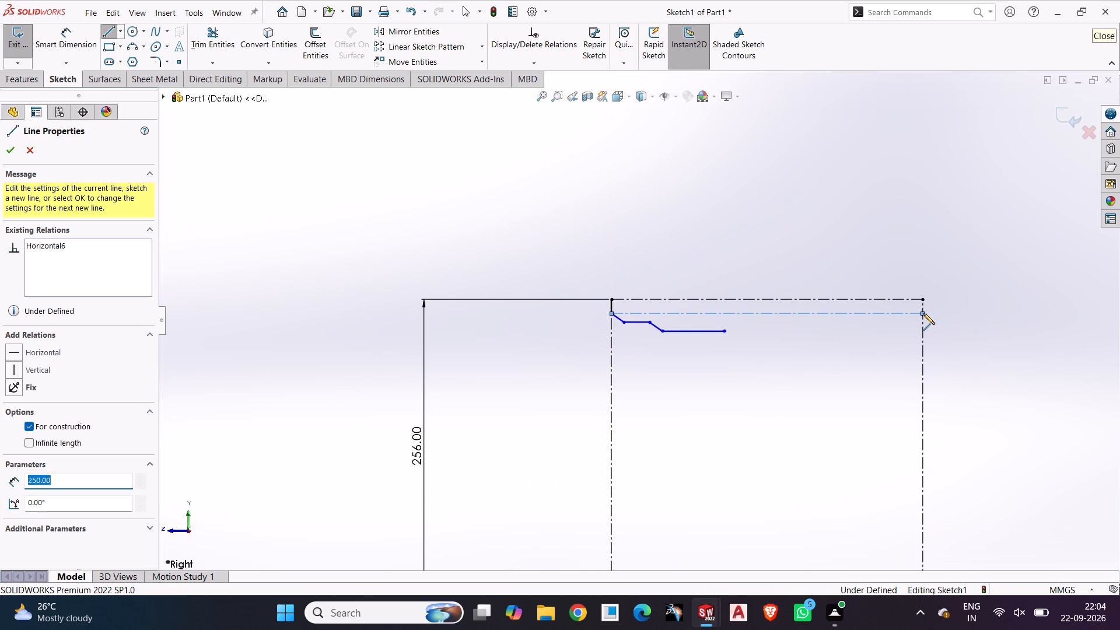
{"action": "key", "text": "Escape"}
Draw a horizontal centerline about 220 mm long from the top of the second slope to the opposite vertical centerline.
{"action": "scroll", "coordinate": [811, 334], "scroll_direction": "down", "scroll_amount": 3}
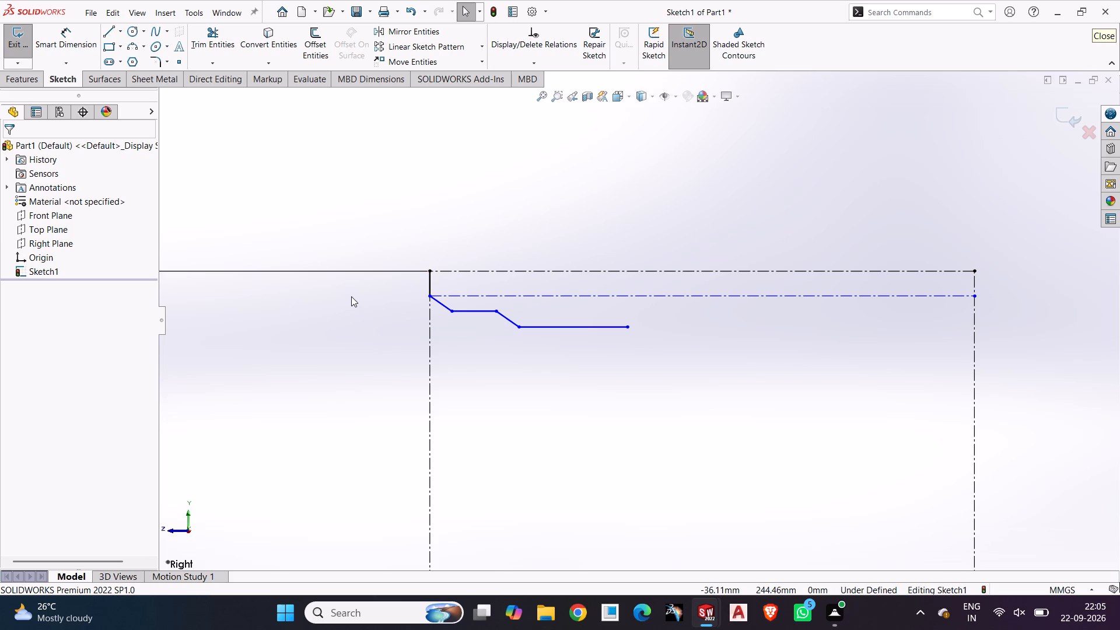
{"action": "left_click", "coordinate": [121, 32]}
{"action": "left_click", "coordinate": [129, 63]}
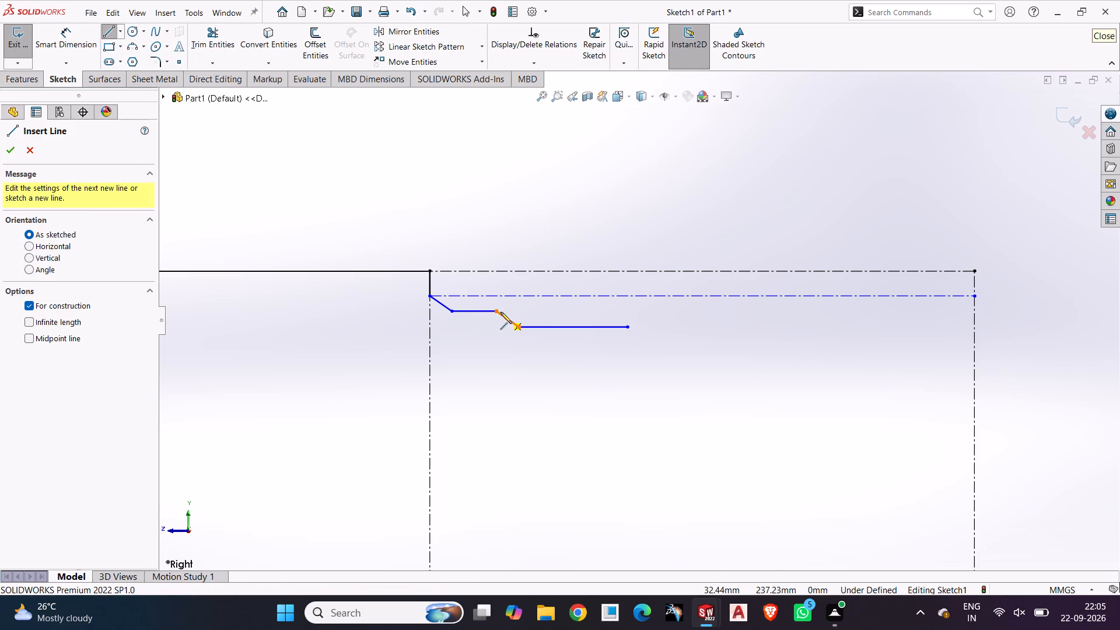
{"action": "left_click", "coordinate": [499, 312]}
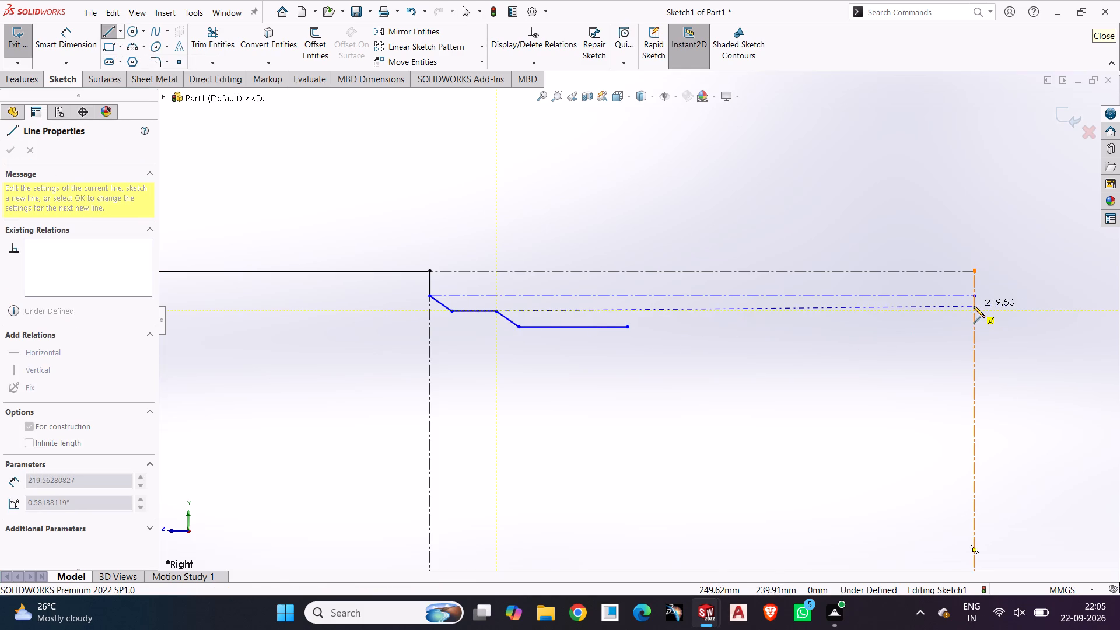
{"action": "left_click", "coordinate": [975, 310]}
{"action": "key", "text": "Escape"}
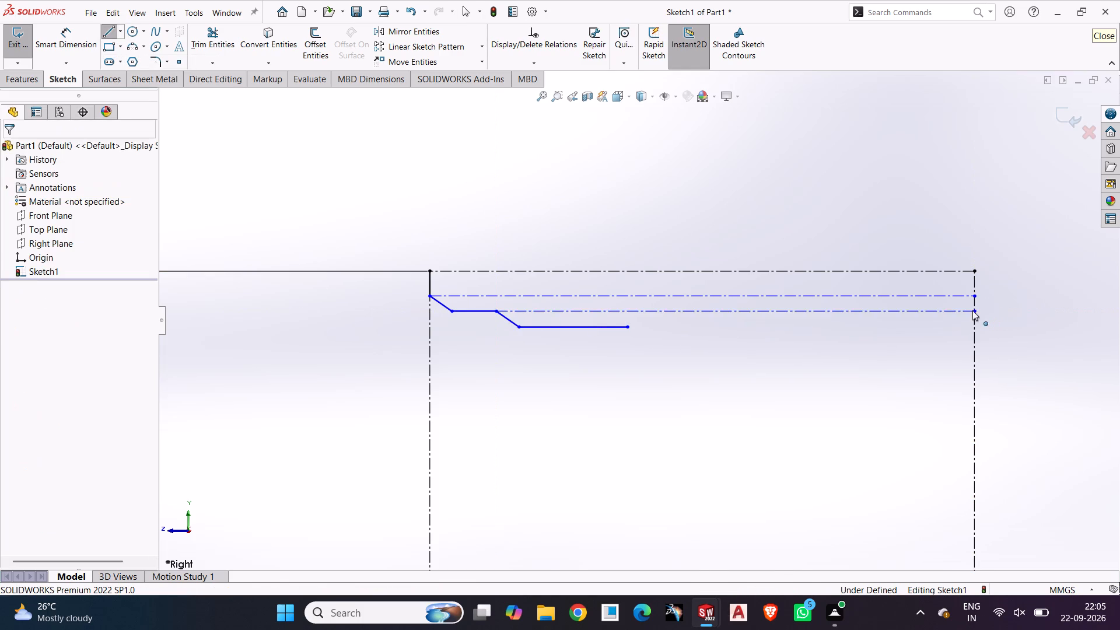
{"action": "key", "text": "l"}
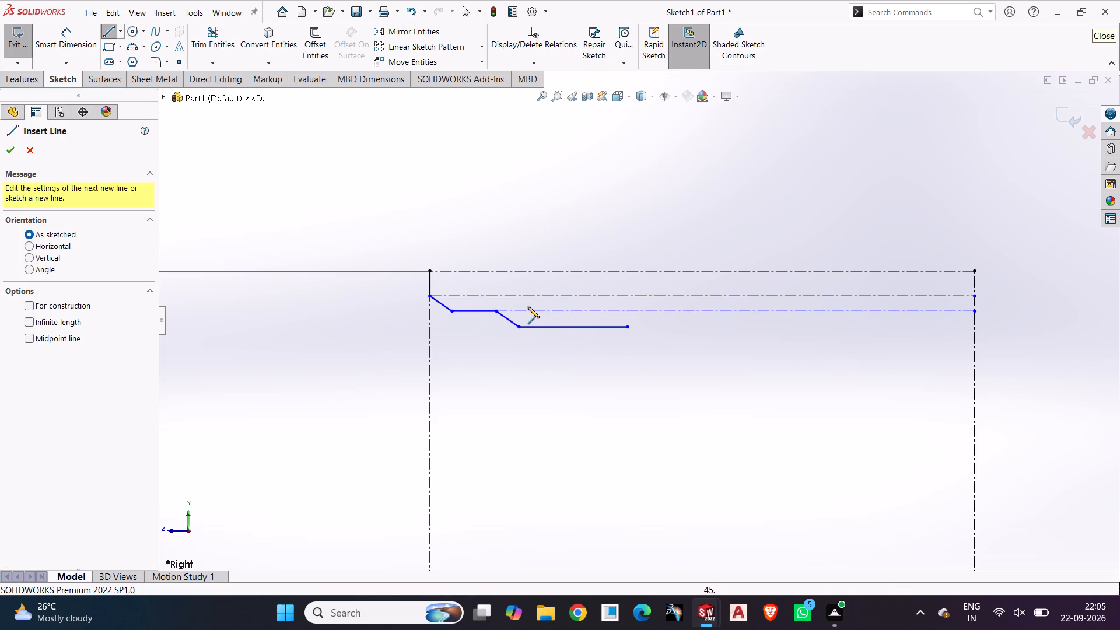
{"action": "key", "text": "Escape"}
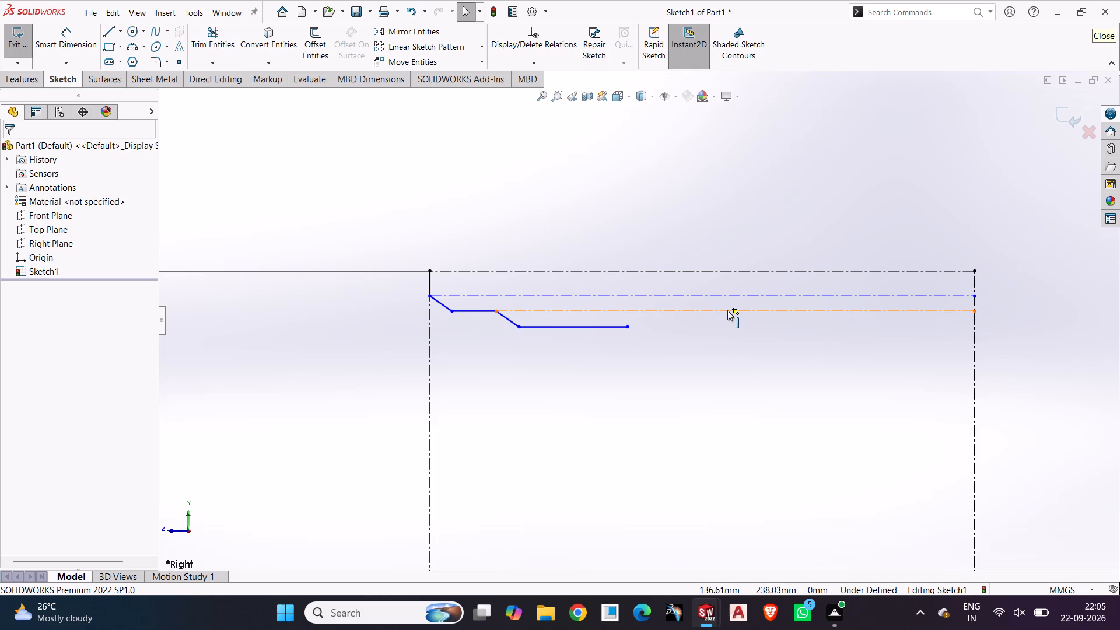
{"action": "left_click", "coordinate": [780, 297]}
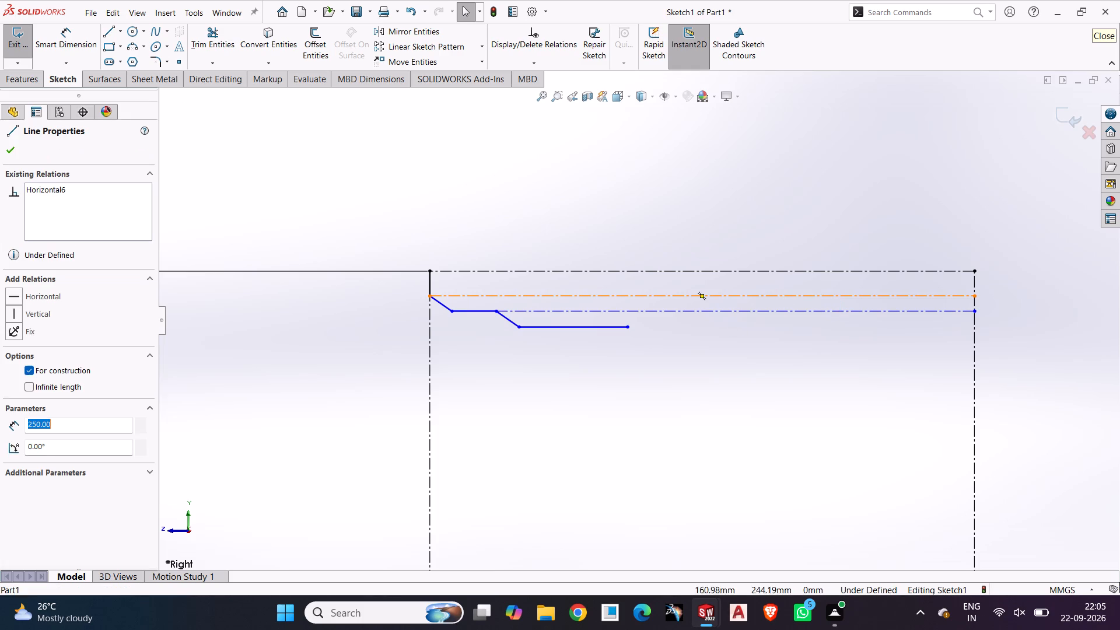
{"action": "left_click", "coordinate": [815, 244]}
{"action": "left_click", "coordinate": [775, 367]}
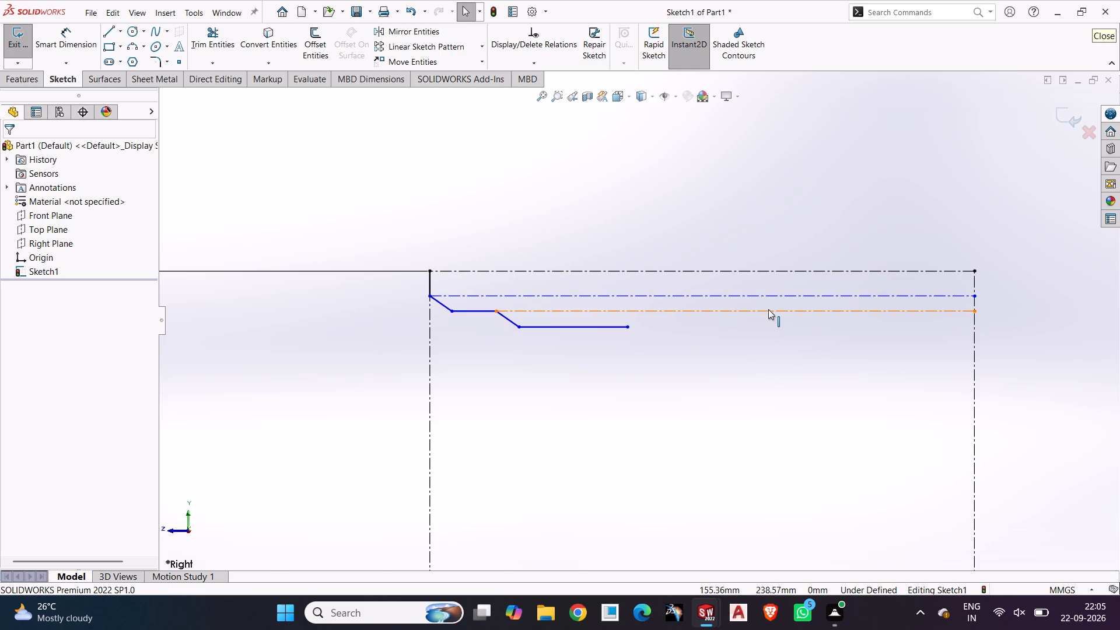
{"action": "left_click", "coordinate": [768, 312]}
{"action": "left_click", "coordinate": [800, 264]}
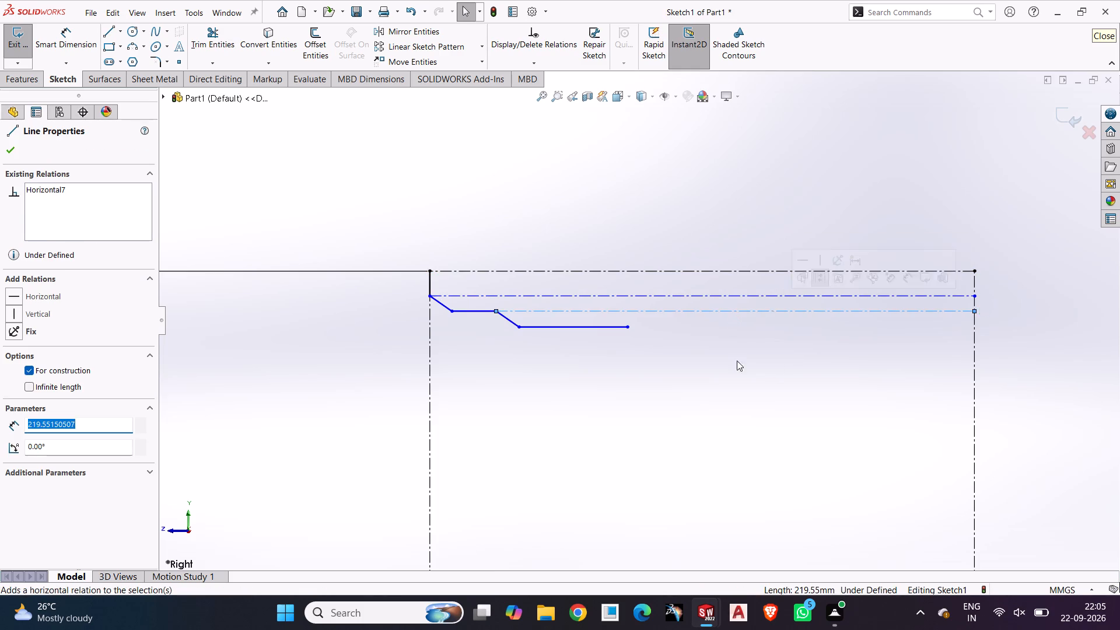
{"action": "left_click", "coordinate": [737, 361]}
Dimension the short vertical line at the start of the profile to 4 mm.
{"action": "left_click", "coordinate": [72, 50]}
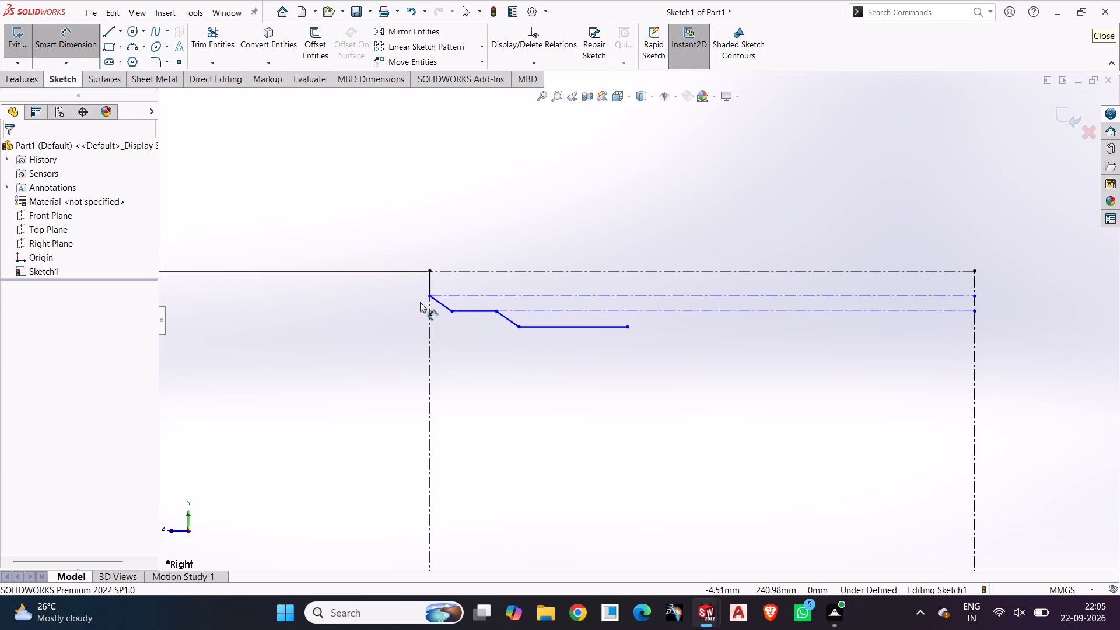
{"action": "left_click", "coordinate": [427, 282]}
{"action": "left_click", "coordinate": [386, 289]}
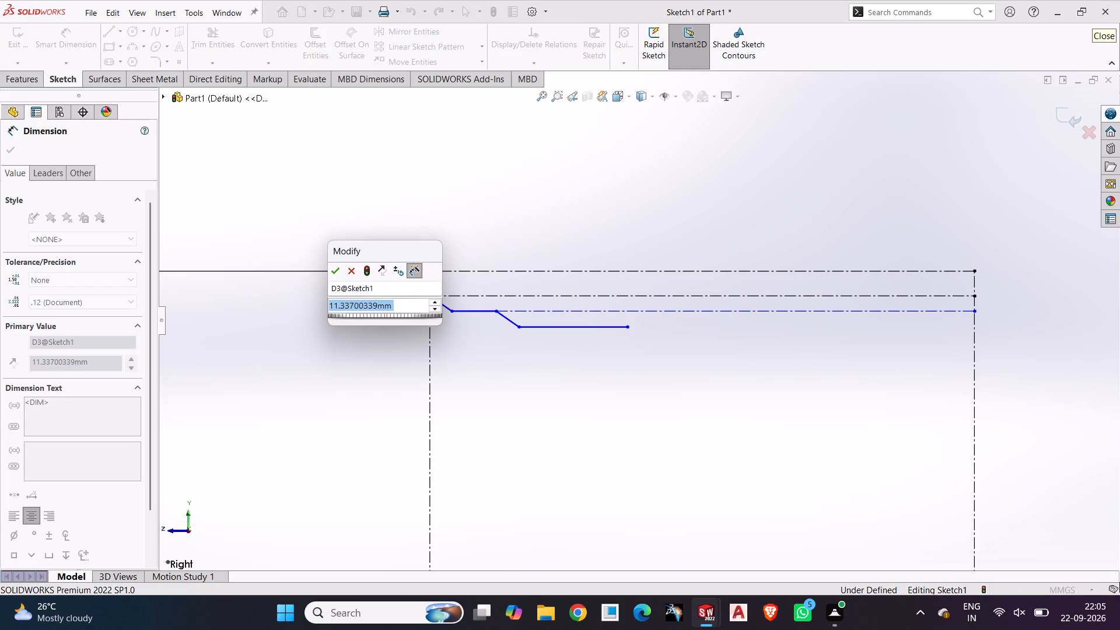
{"action": "key", "text": "4"}
{"action": "key", "text": "Return"}
{"action": "left_click", "coordinate": [317, 330]}
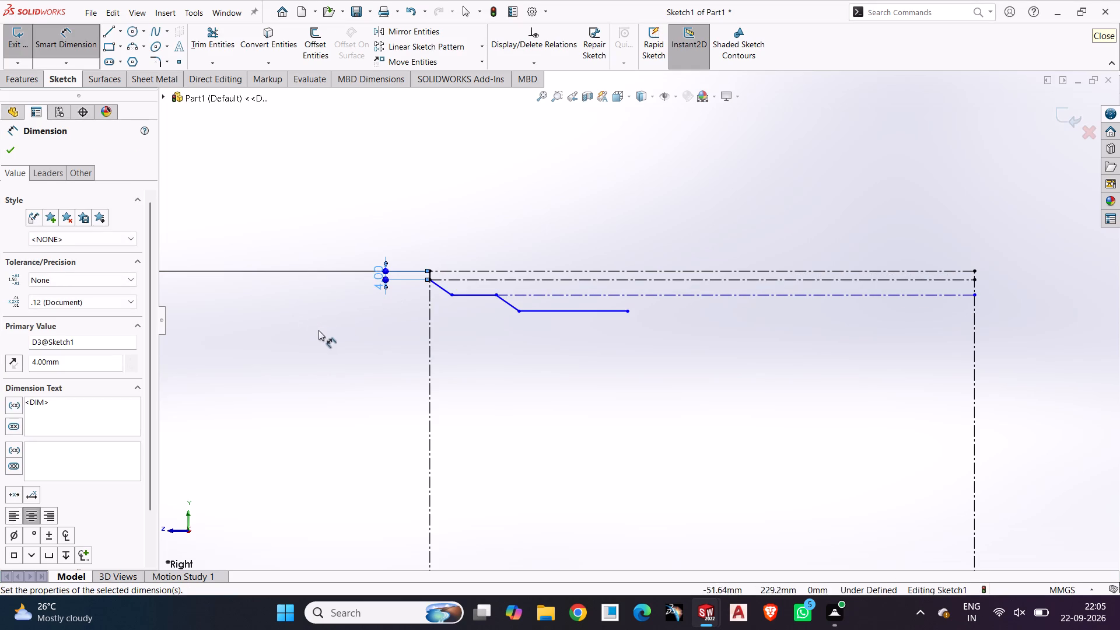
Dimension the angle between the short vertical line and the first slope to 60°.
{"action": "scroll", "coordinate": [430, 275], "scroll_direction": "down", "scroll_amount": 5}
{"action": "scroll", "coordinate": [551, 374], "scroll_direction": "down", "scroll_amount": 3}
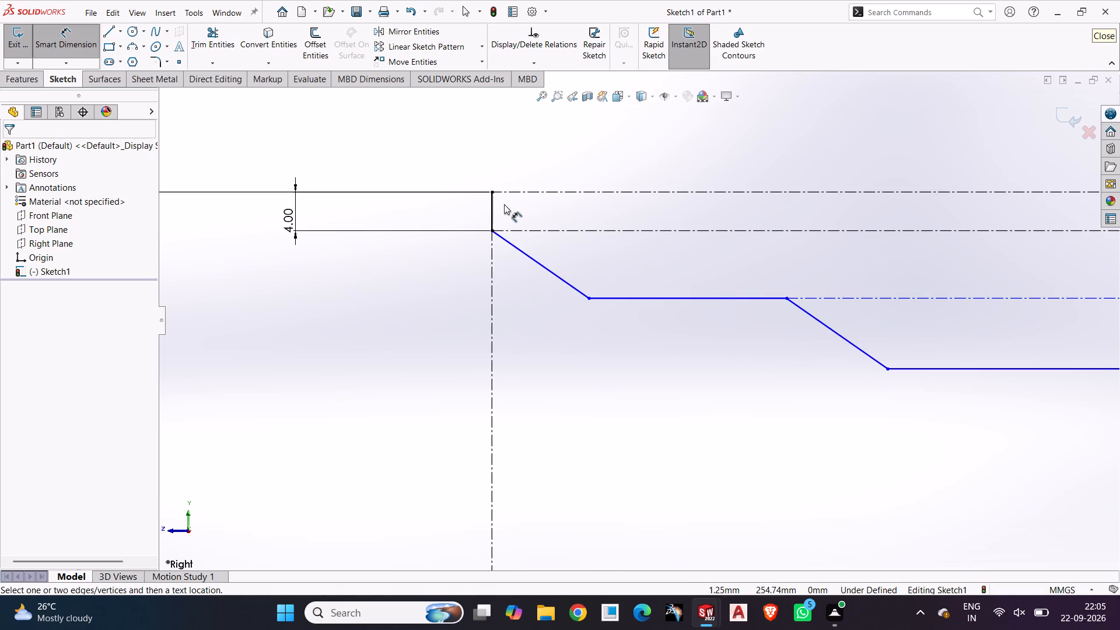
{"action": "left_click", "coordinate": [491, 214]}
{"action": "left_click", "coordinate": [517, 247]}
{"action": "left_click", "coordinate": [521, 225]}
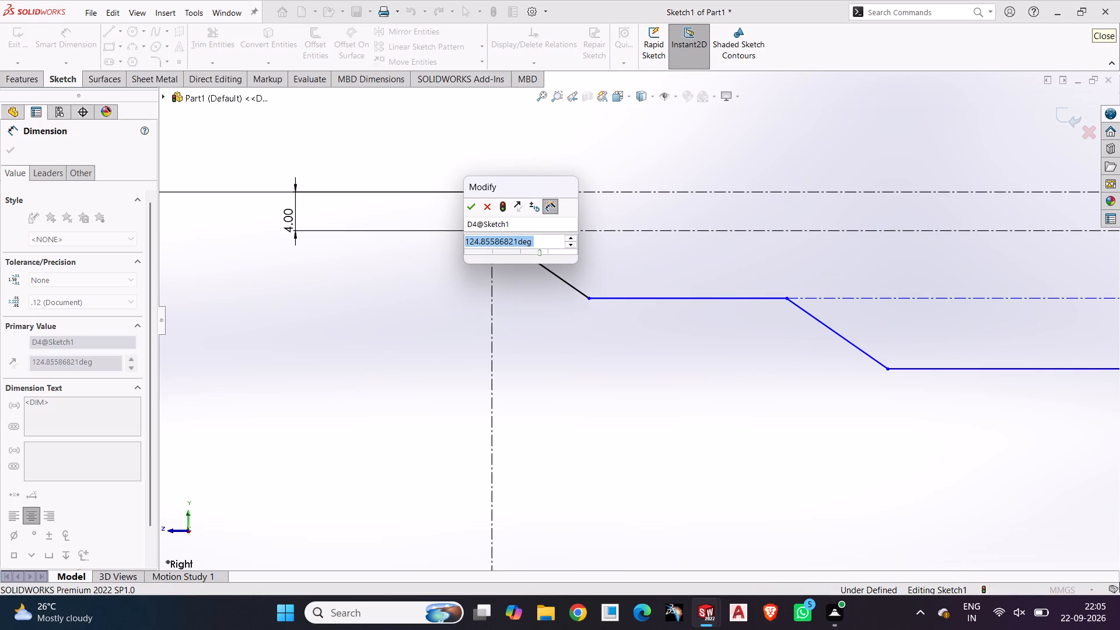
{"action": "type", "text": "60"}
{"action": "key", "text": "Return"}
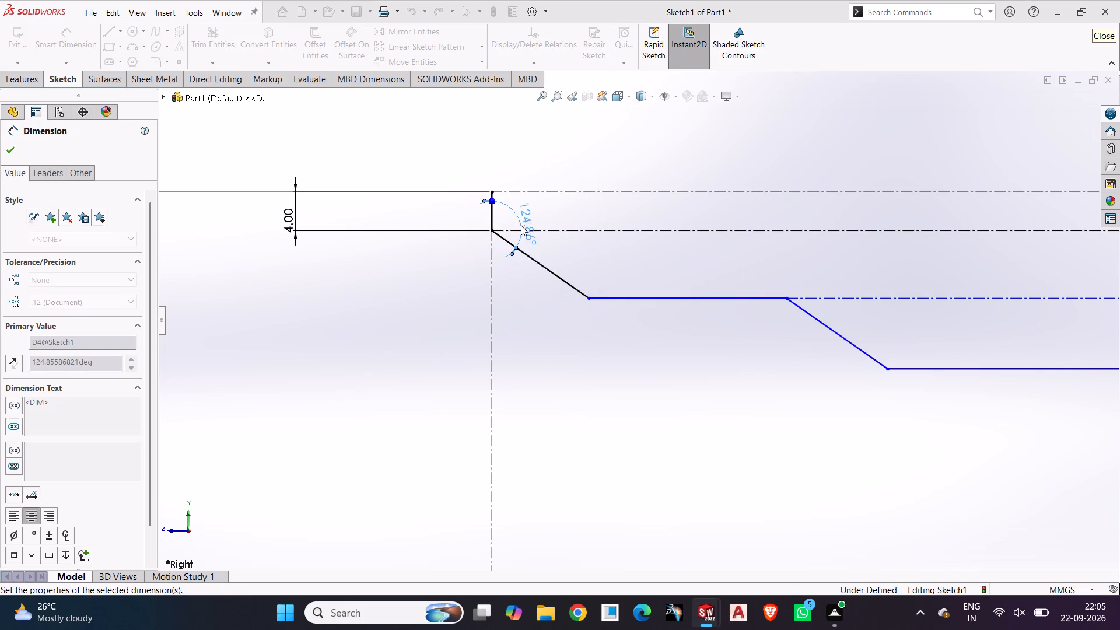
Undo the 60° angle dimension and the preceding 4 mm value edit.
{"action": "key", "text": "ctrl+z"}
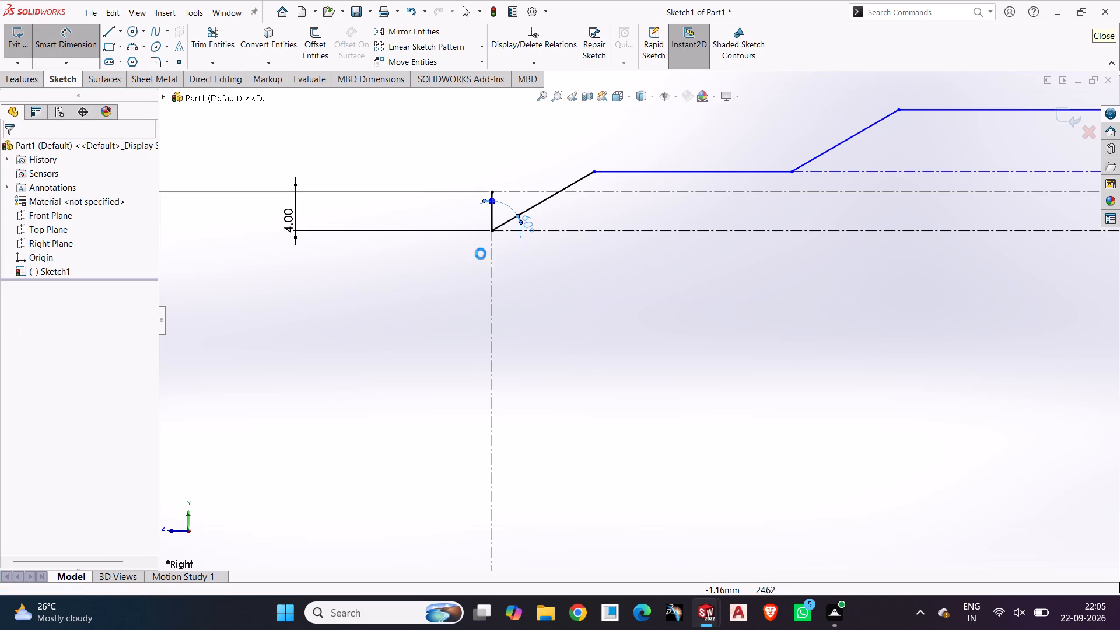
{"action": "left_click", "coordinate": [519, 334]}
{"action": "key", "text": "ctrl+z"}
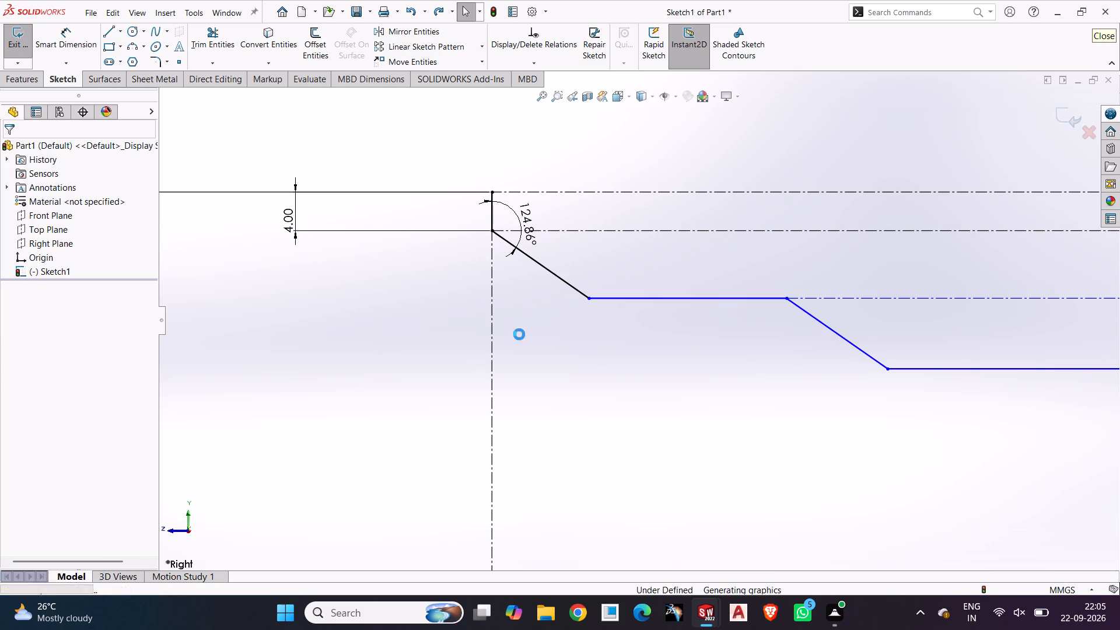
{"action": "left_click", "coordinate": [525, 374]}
Set the short vertical line's dimension to 4 mm.
{"action": "double_click", "coordinate": [290, 267]}
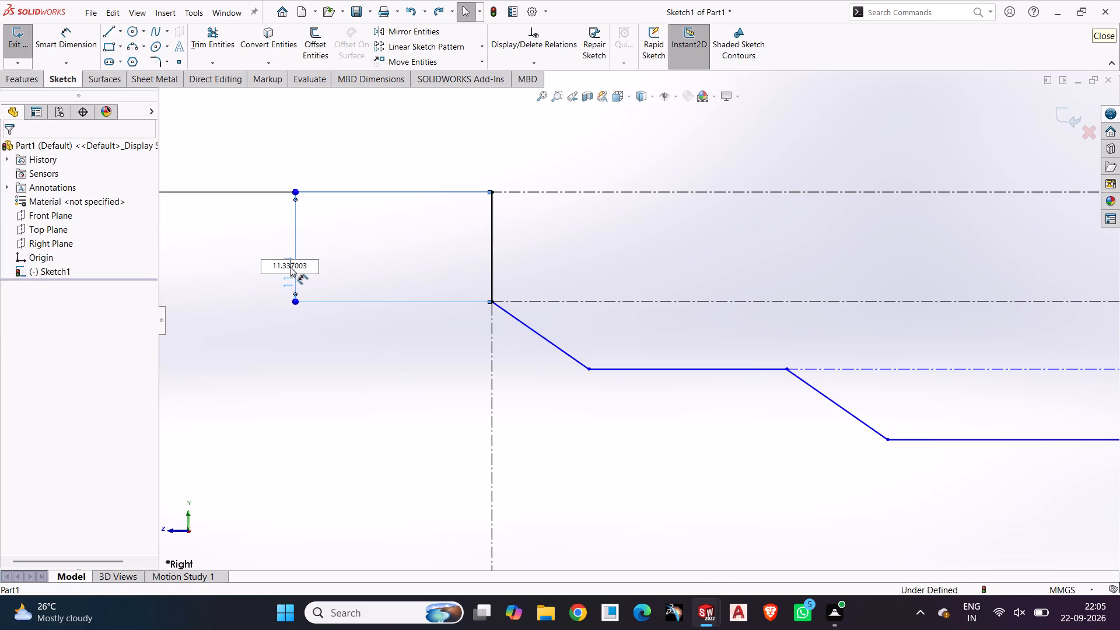
{"action": "left_click_drag", "start_coordinate": [307, 267], "coordinate": [62, 318]}
{"action": "key", "text": "4"}
{"action": "key", "text": "Return"}
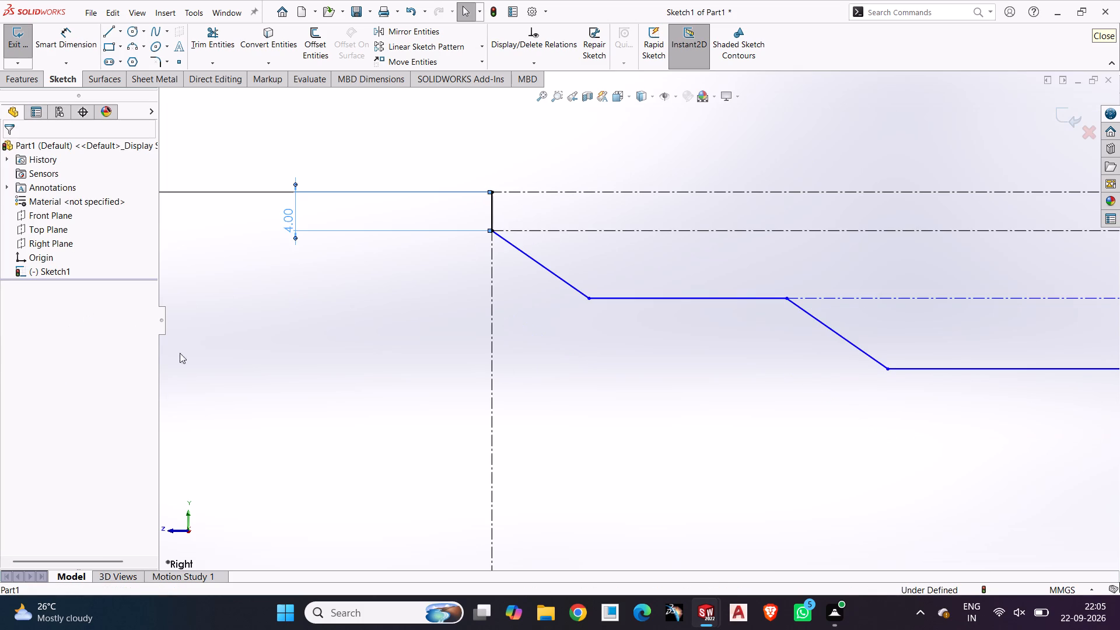
{"action": "left_click", "coordinate": [285, 395]}
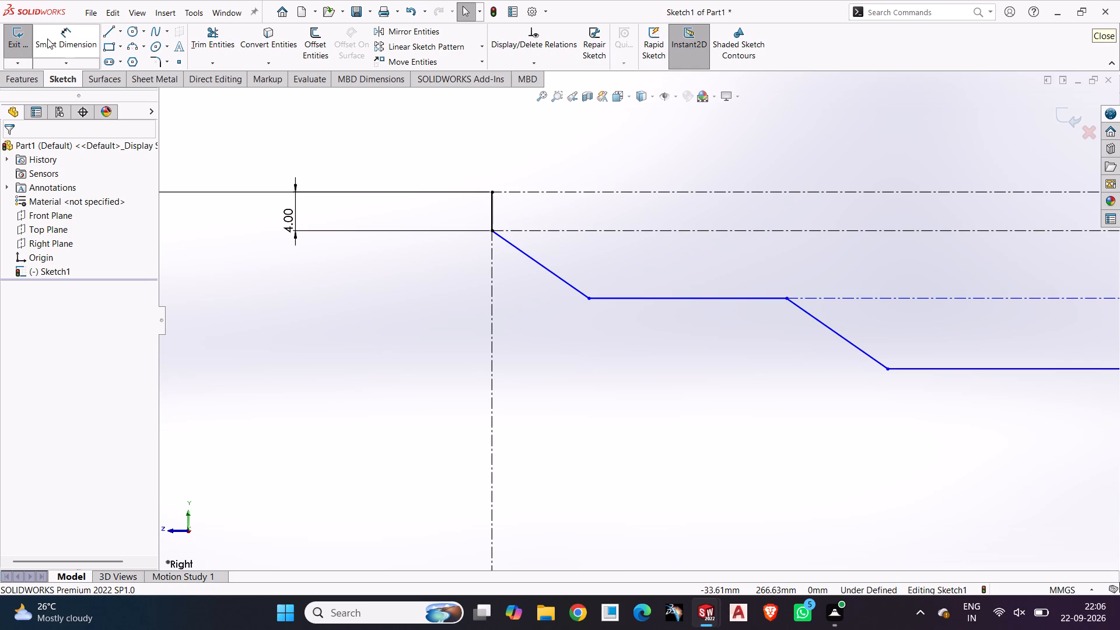
Dimension the angle between the first slope and the vertical centerline below it to 60°.
{"action": "left_click_drag", "start_coordinate": [47, 38], "coordinate": [53, 40]}
{"action": "left_click", "coordinate": [551, 272]}
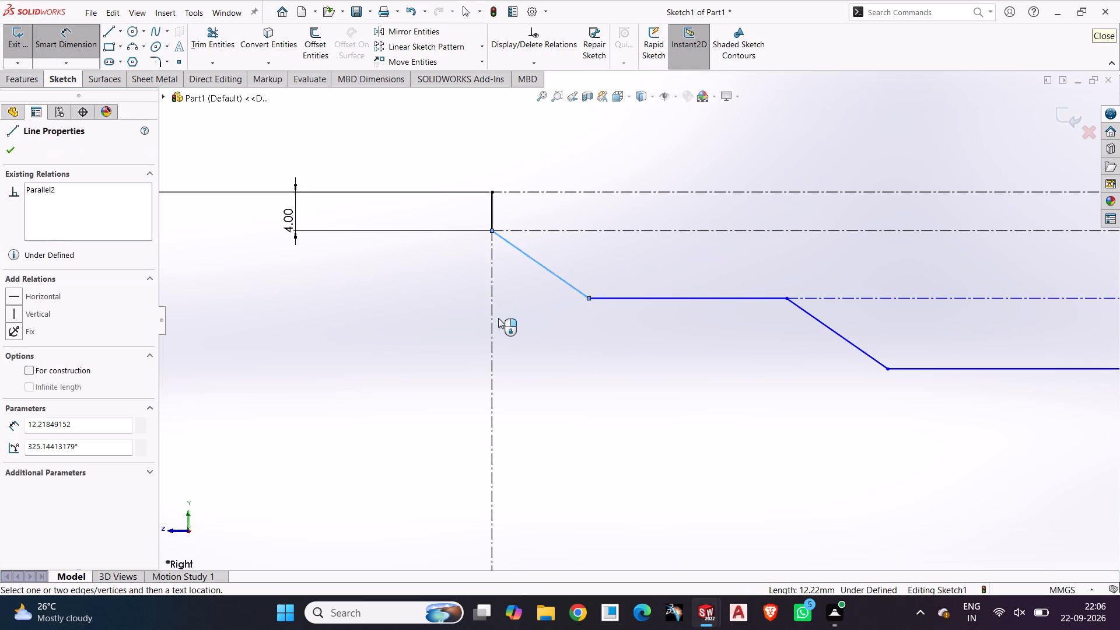
{"action": "left_click", "coordinate": [491, 327]}
{"action": "left_click", "coordinate": [527, 296]}
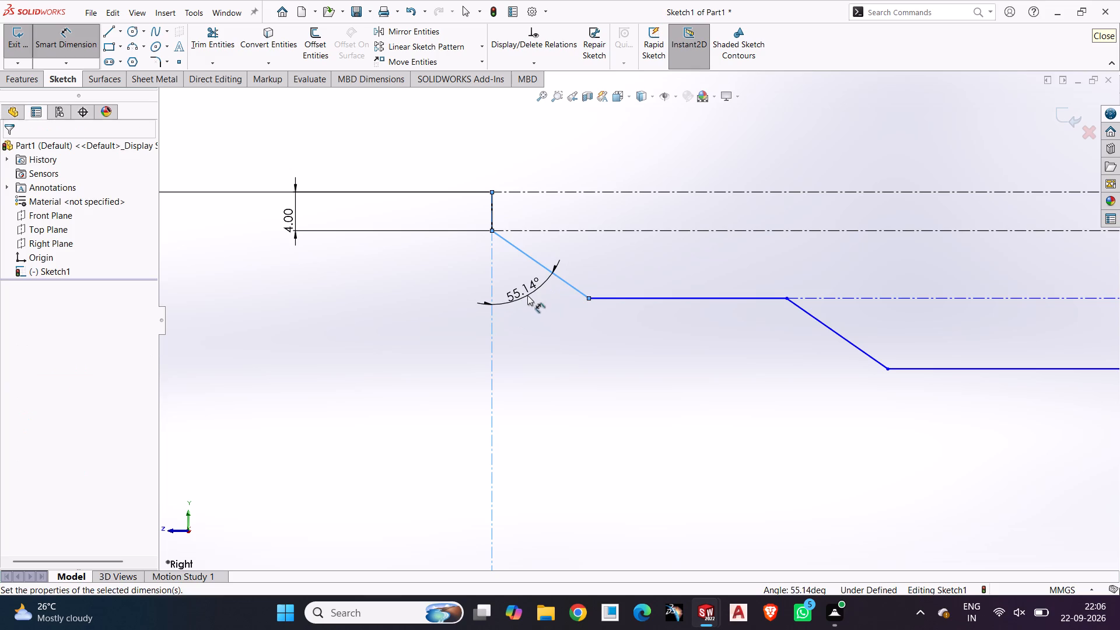
{"action": "type", "text": "60"}
{"action": "key", "text": "Return"}
{"action": "left_click", "coordinate": [550, 384]}
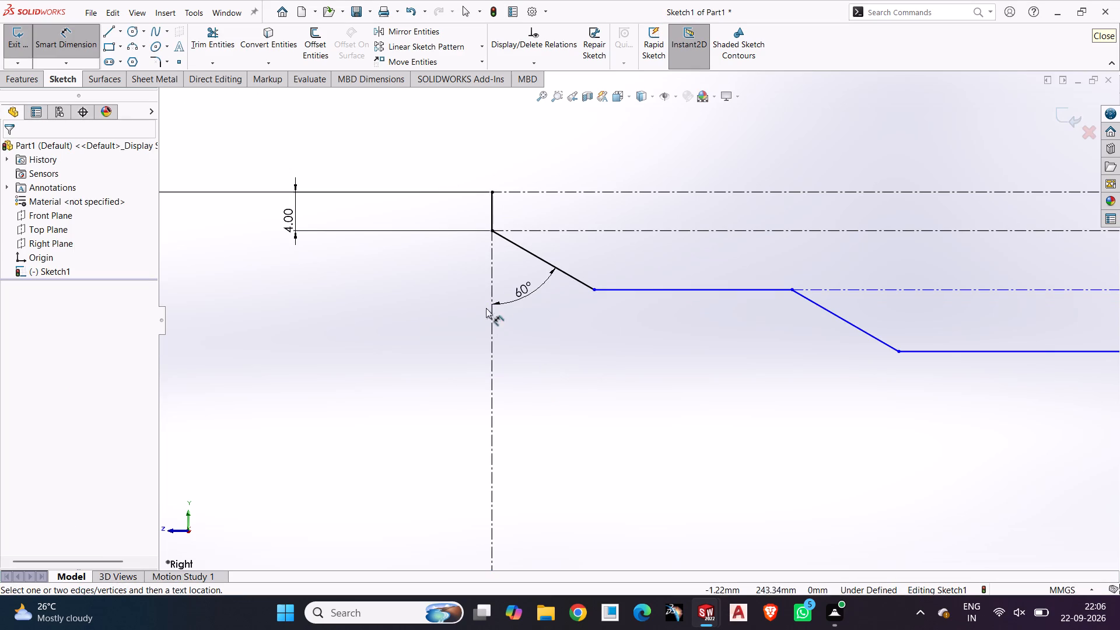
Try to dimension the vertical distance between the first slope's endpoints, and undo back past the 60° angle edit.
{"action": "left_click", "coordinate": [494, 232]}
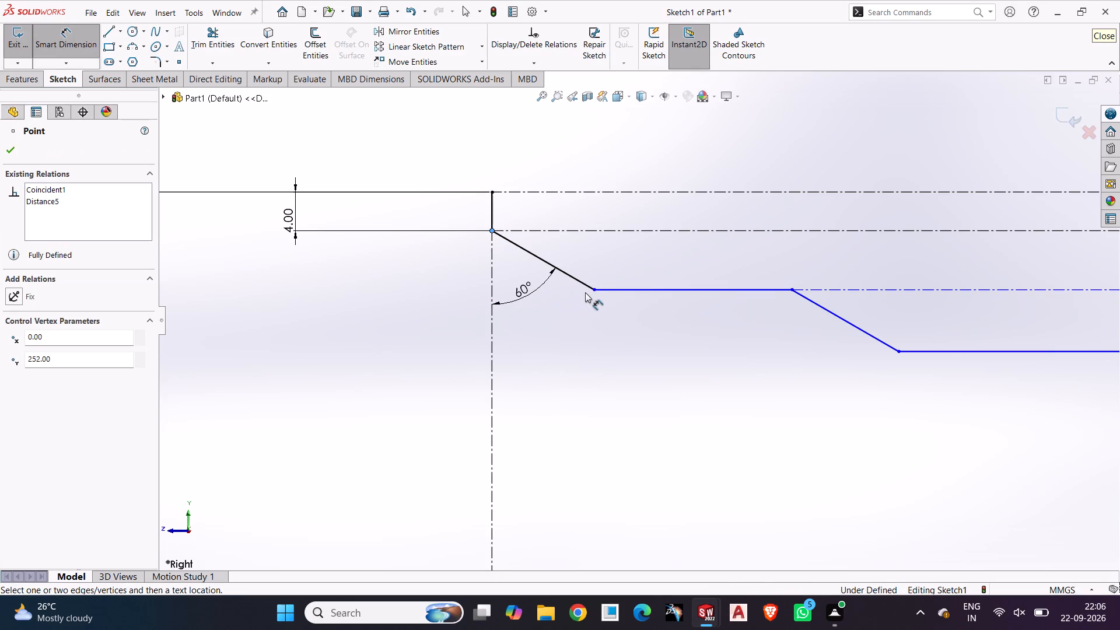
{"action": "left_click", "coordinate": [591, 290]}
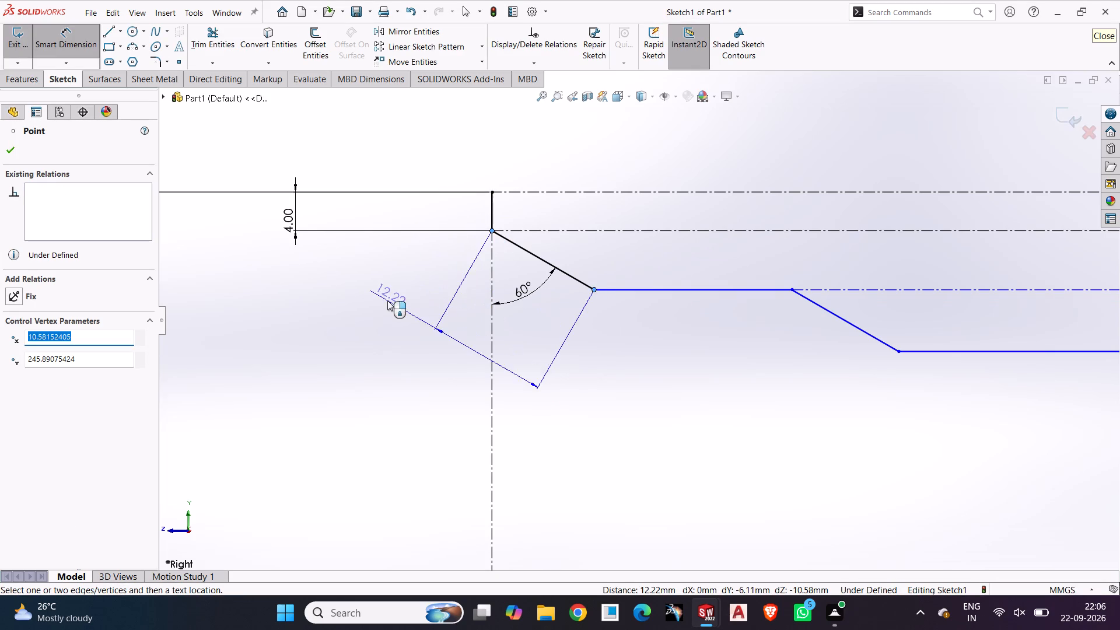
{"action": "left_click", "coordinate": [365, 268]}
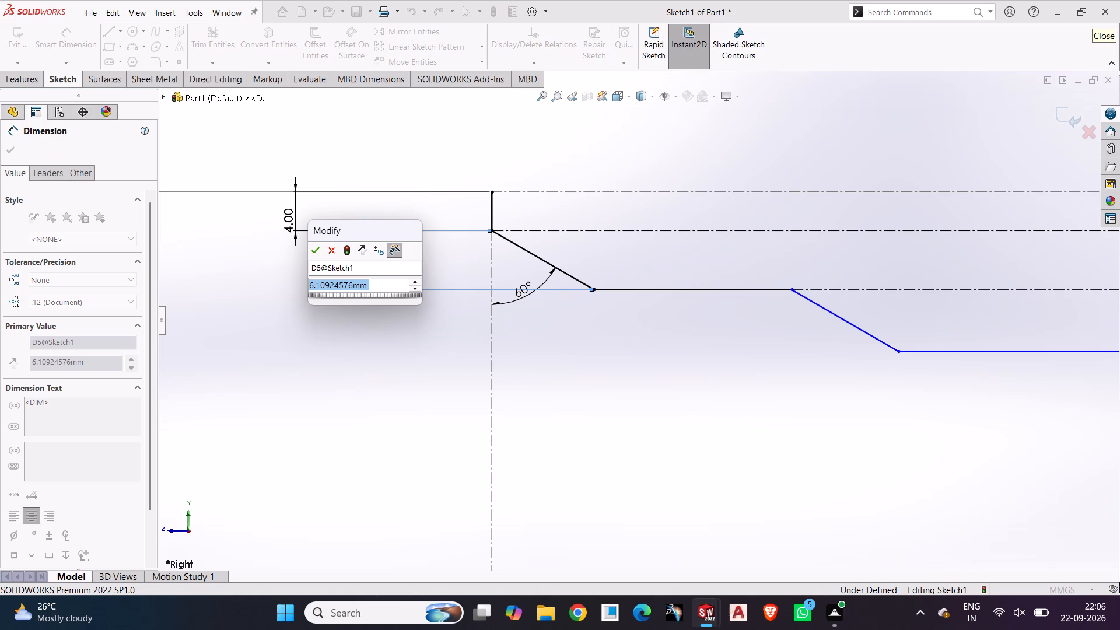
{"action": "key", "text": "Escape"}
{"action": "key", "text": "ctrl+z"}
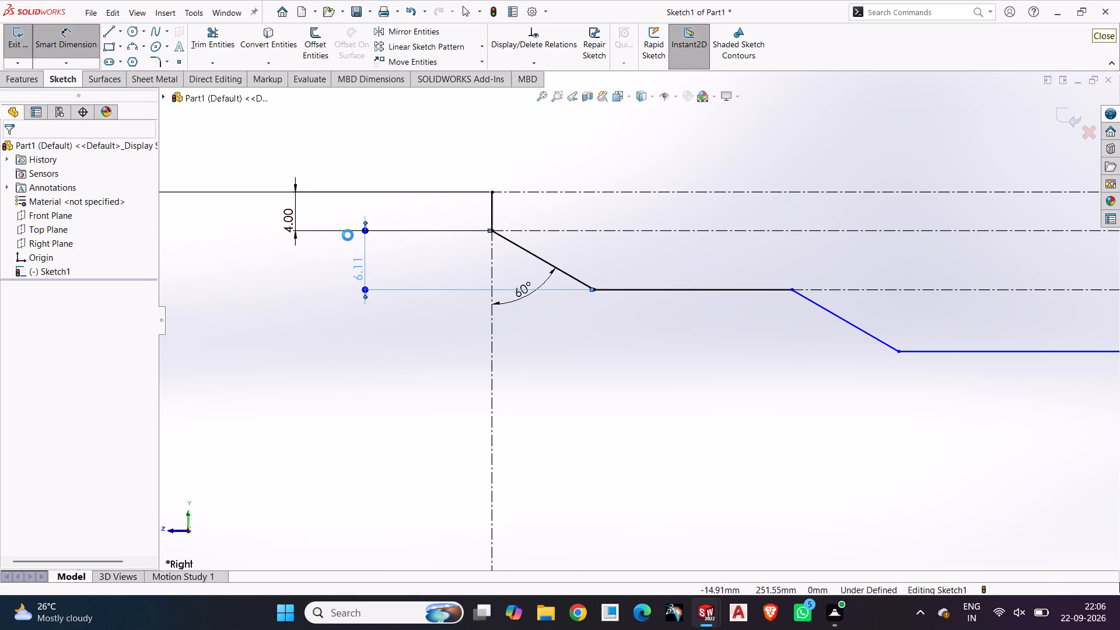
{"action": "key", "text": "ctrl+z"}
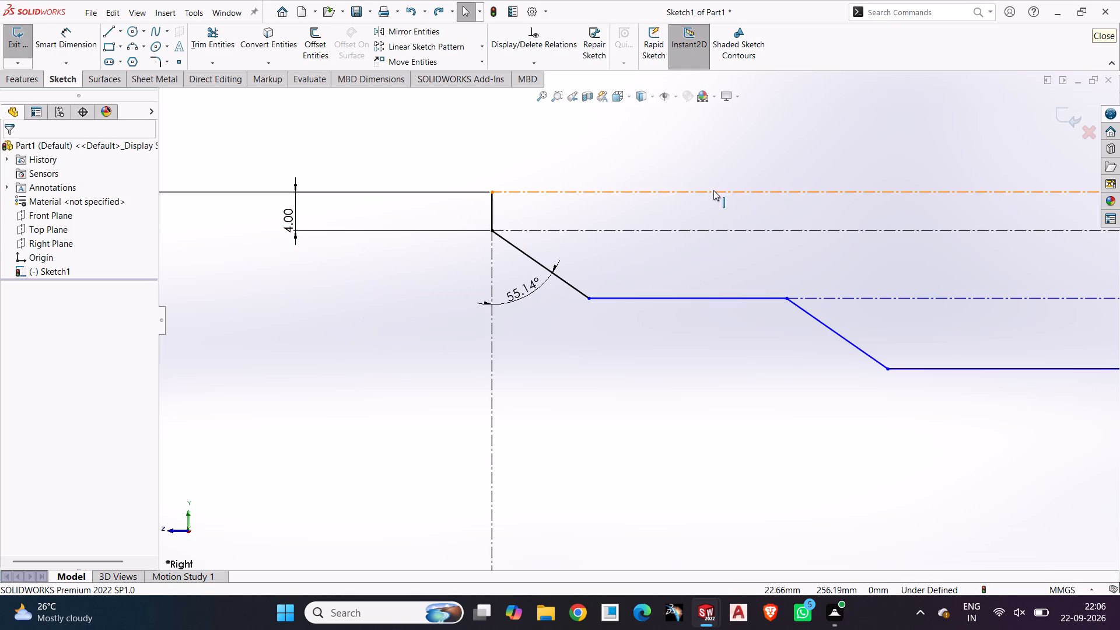
Dimension the vertical distance from the topmost horizontal centerline to the first slope's lower endpoint as 12 mm.
{"action": "left_click", "coordinate": [610, 192]}
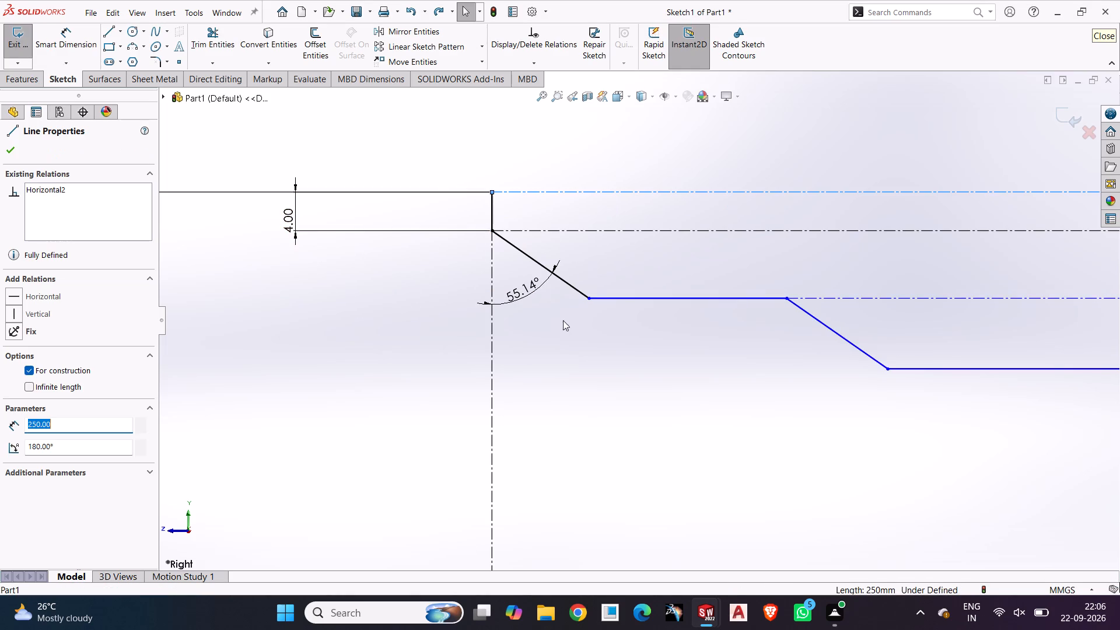
{"action": "left_click", "coordinate": [69, 36]}
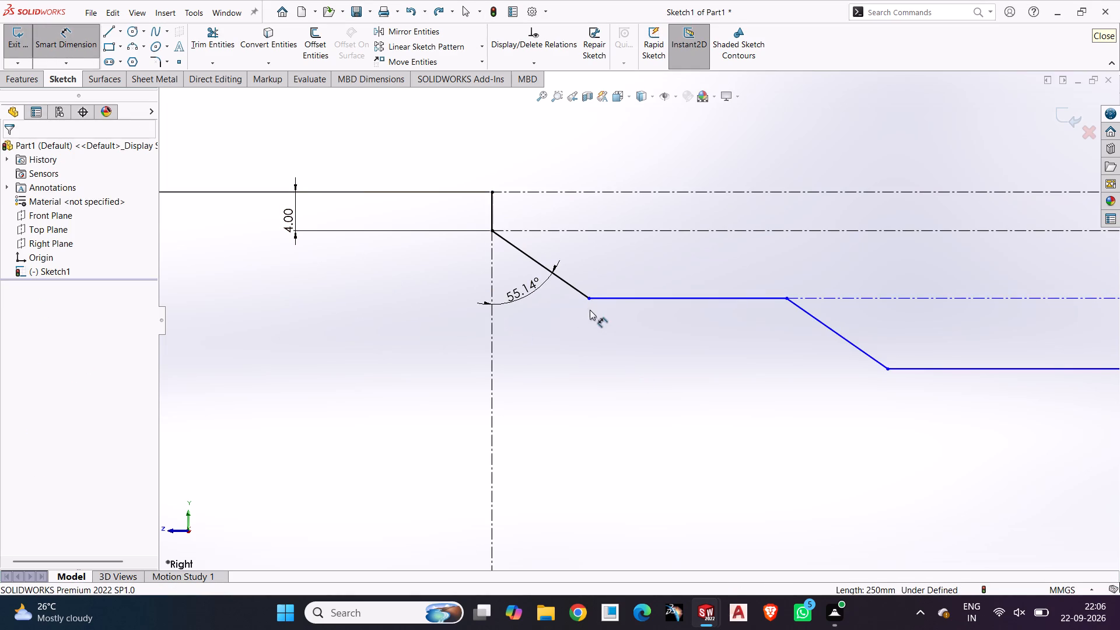
{"action": "left_click", "coordinate": [588, 297]}
{"action": "left_click", "coordinate": [596, 191]}
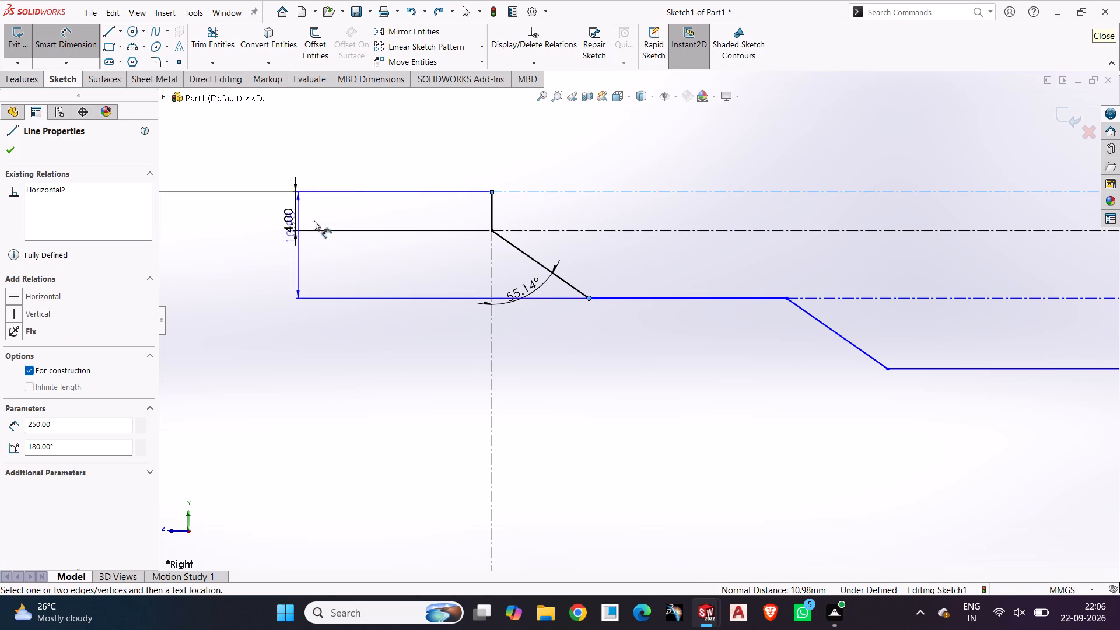
{"action": "left_click", "coordinate": [356, 253]}
{"action": "type", "text": "12"}
{"action": "key", "text": "Return"}
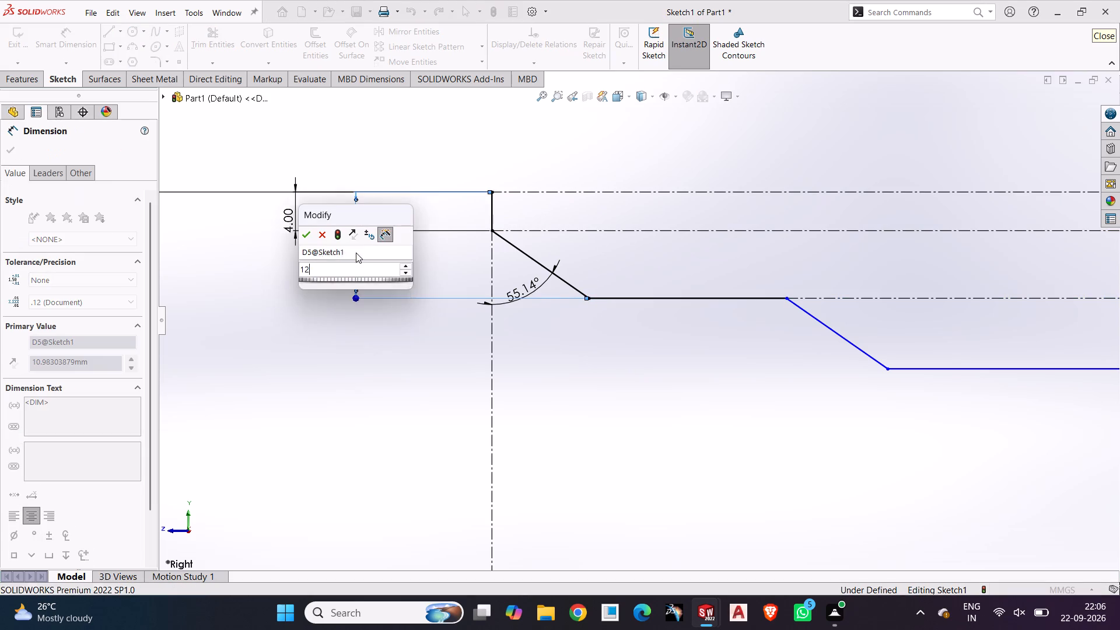
{"action": "left_click", "coordinate": [649, 435]}
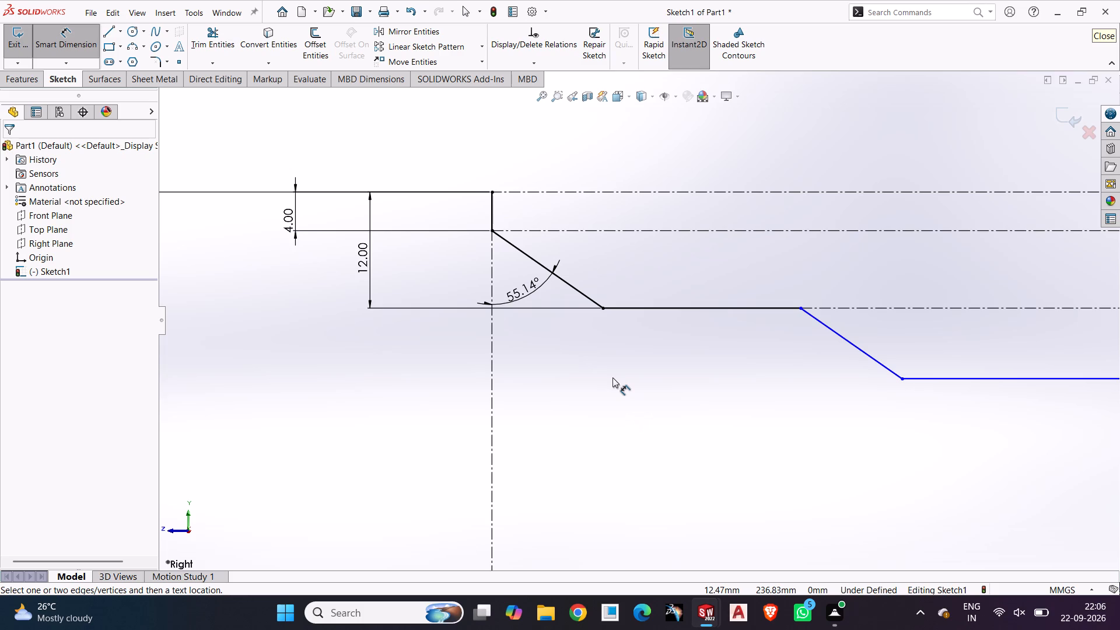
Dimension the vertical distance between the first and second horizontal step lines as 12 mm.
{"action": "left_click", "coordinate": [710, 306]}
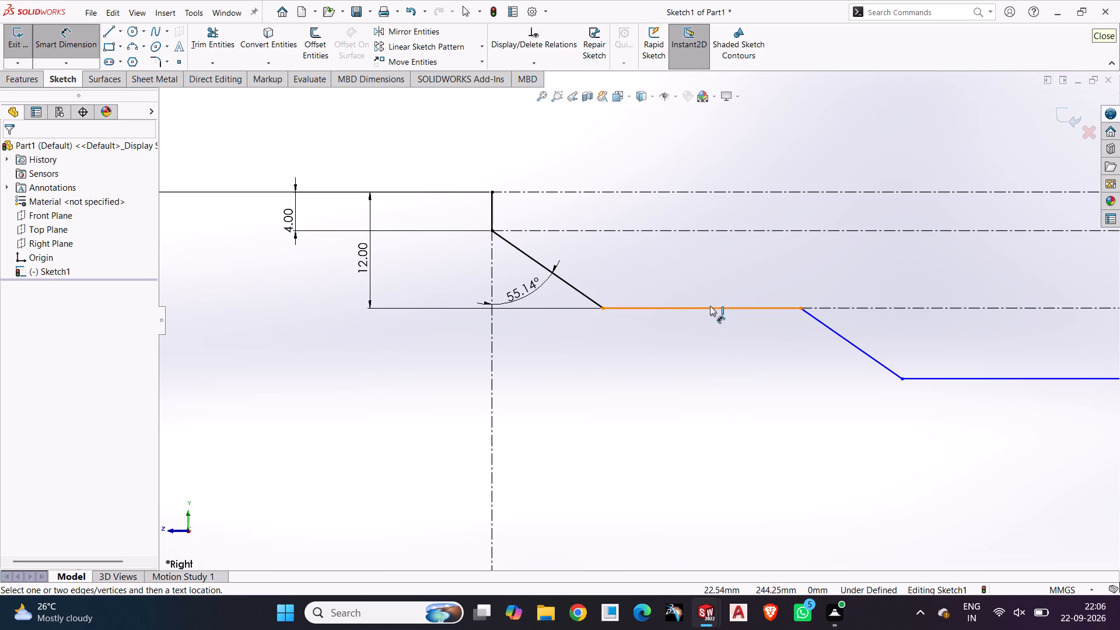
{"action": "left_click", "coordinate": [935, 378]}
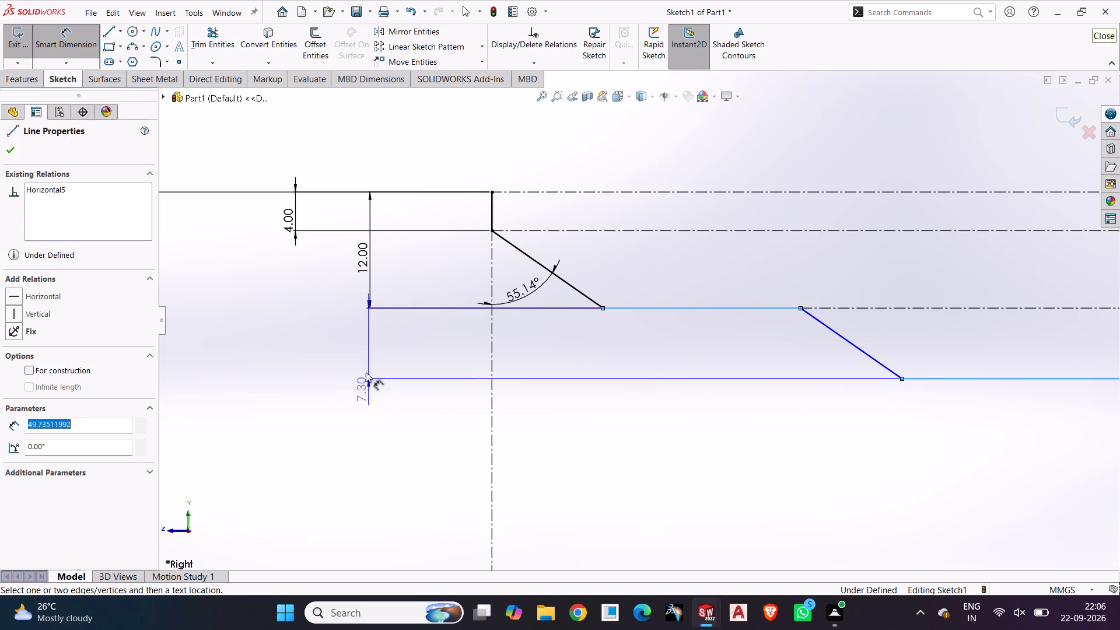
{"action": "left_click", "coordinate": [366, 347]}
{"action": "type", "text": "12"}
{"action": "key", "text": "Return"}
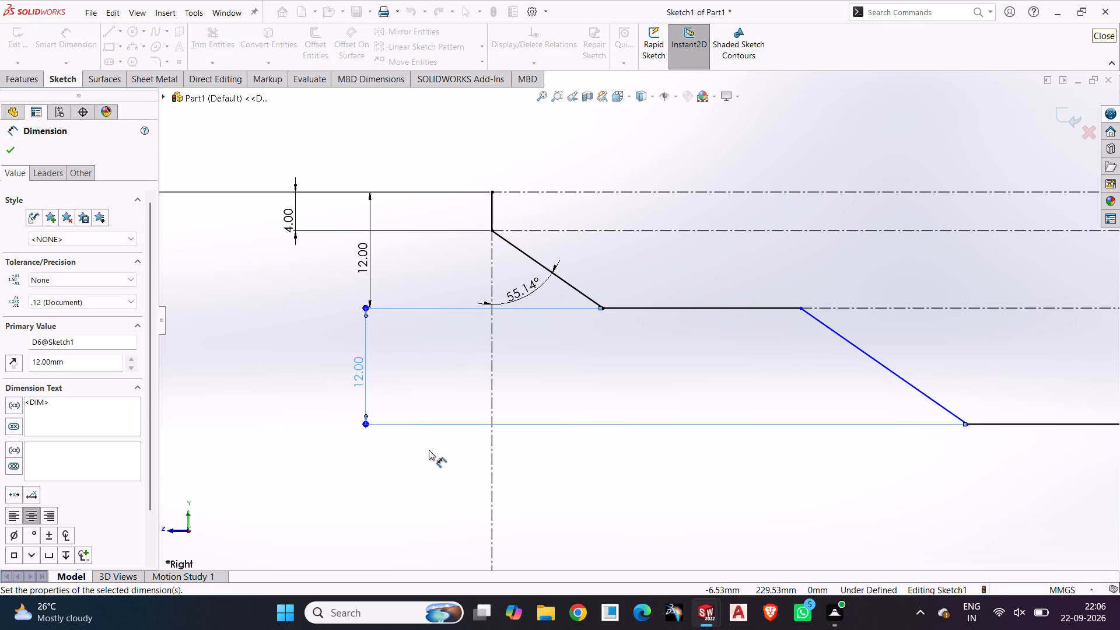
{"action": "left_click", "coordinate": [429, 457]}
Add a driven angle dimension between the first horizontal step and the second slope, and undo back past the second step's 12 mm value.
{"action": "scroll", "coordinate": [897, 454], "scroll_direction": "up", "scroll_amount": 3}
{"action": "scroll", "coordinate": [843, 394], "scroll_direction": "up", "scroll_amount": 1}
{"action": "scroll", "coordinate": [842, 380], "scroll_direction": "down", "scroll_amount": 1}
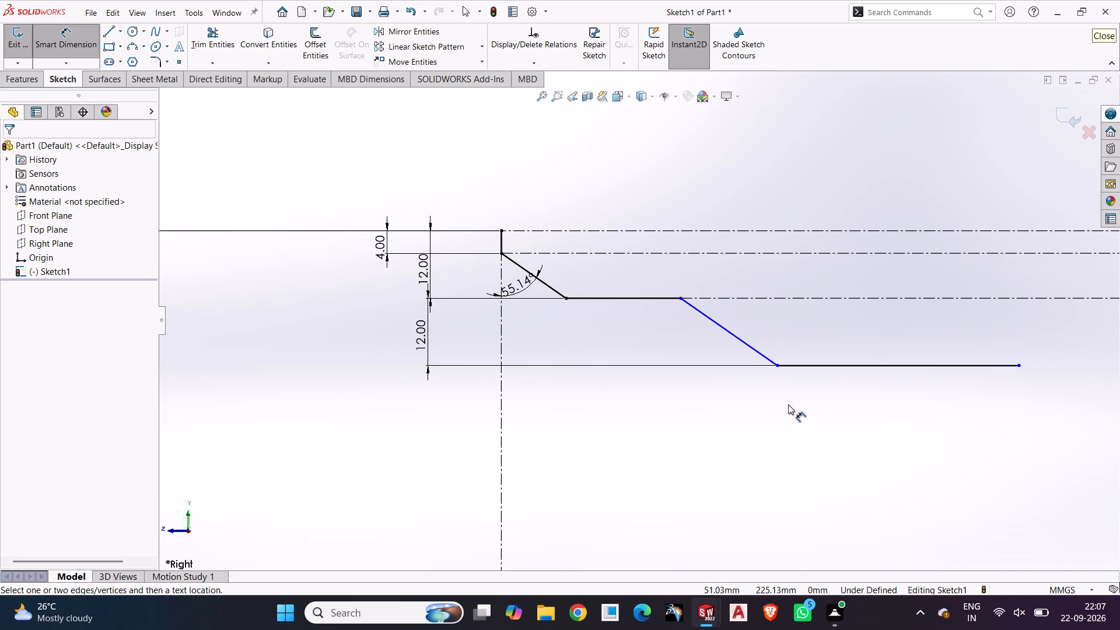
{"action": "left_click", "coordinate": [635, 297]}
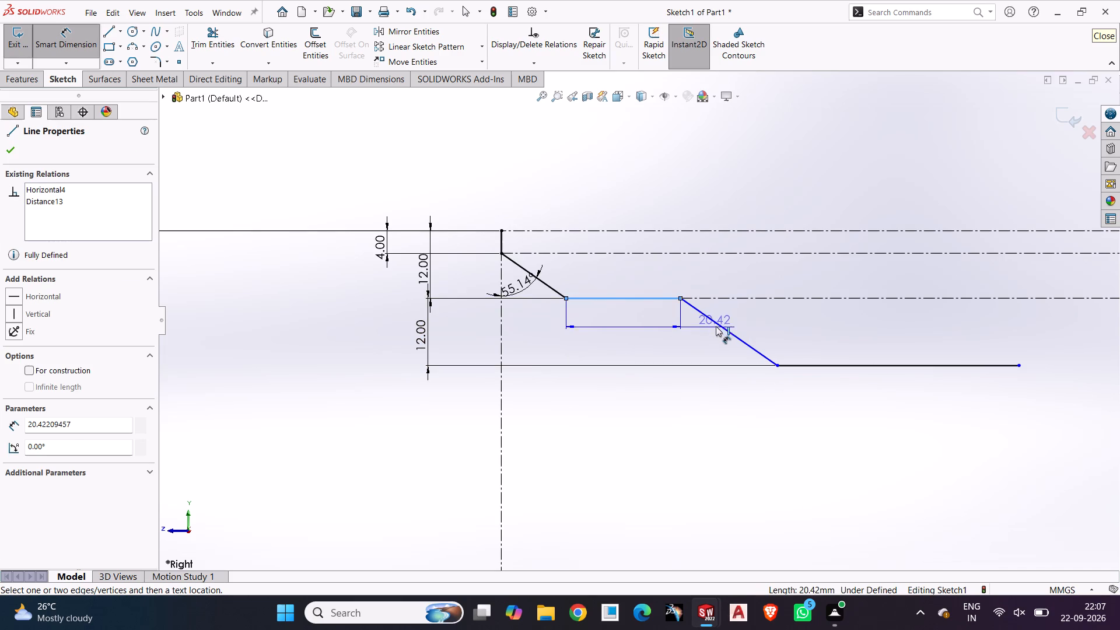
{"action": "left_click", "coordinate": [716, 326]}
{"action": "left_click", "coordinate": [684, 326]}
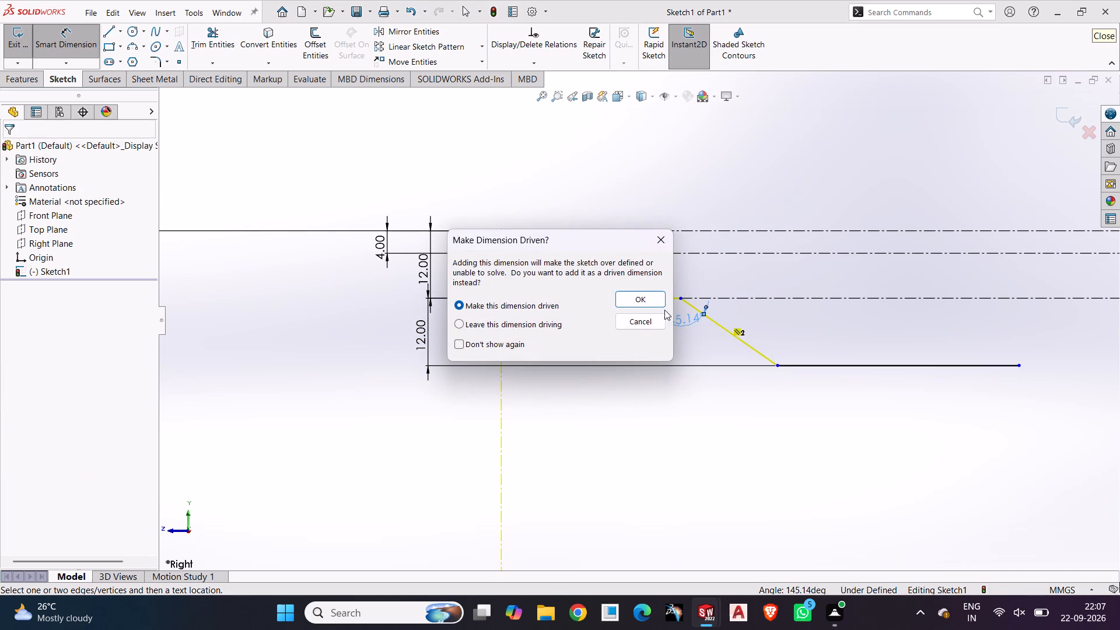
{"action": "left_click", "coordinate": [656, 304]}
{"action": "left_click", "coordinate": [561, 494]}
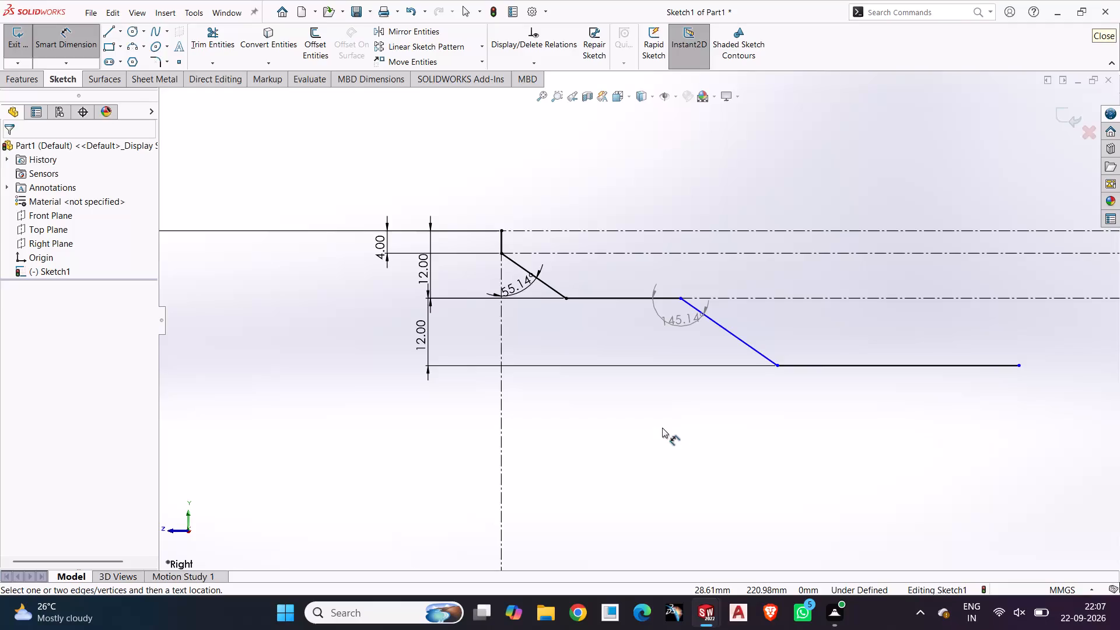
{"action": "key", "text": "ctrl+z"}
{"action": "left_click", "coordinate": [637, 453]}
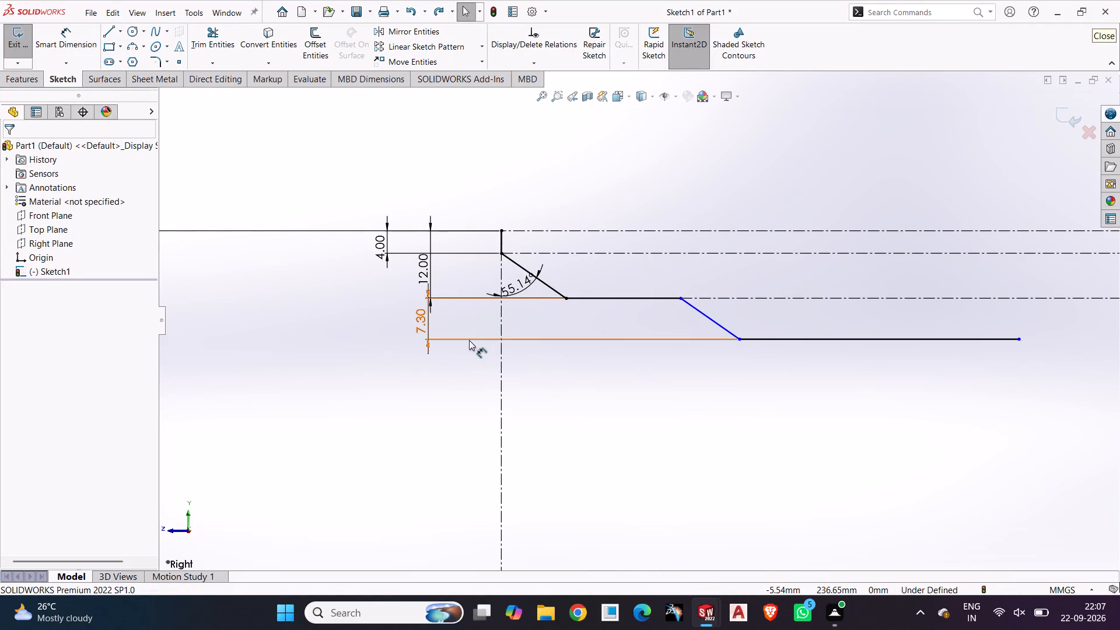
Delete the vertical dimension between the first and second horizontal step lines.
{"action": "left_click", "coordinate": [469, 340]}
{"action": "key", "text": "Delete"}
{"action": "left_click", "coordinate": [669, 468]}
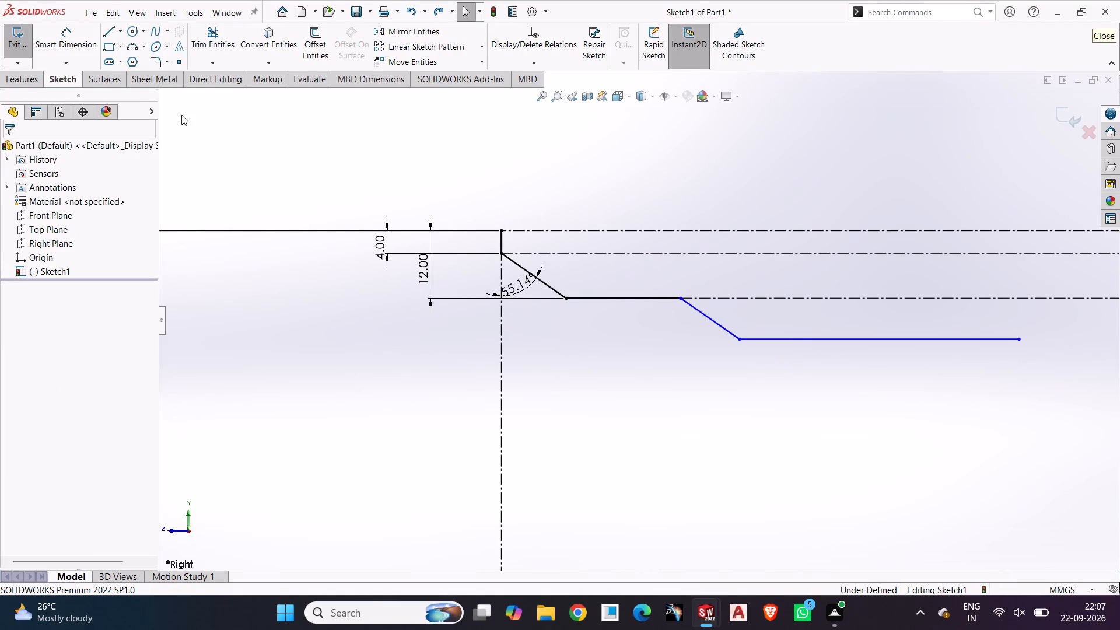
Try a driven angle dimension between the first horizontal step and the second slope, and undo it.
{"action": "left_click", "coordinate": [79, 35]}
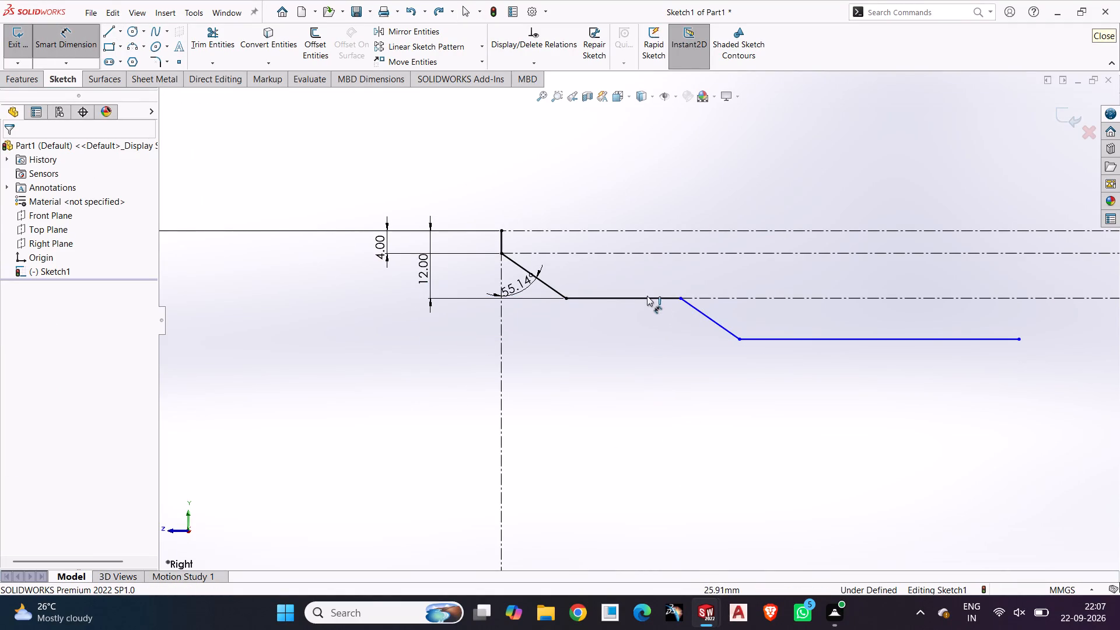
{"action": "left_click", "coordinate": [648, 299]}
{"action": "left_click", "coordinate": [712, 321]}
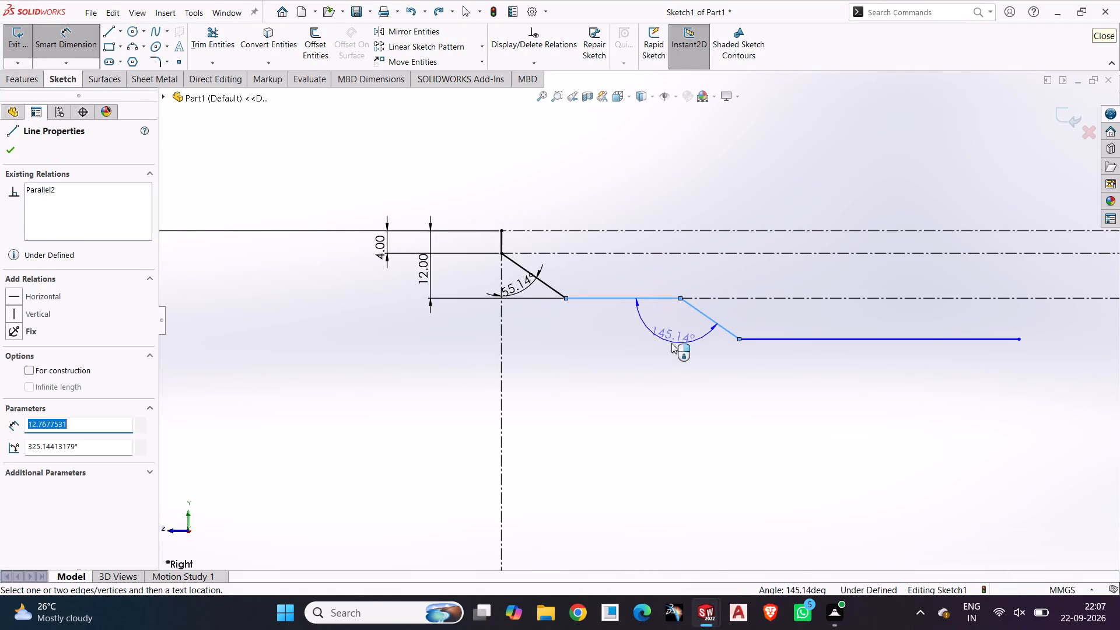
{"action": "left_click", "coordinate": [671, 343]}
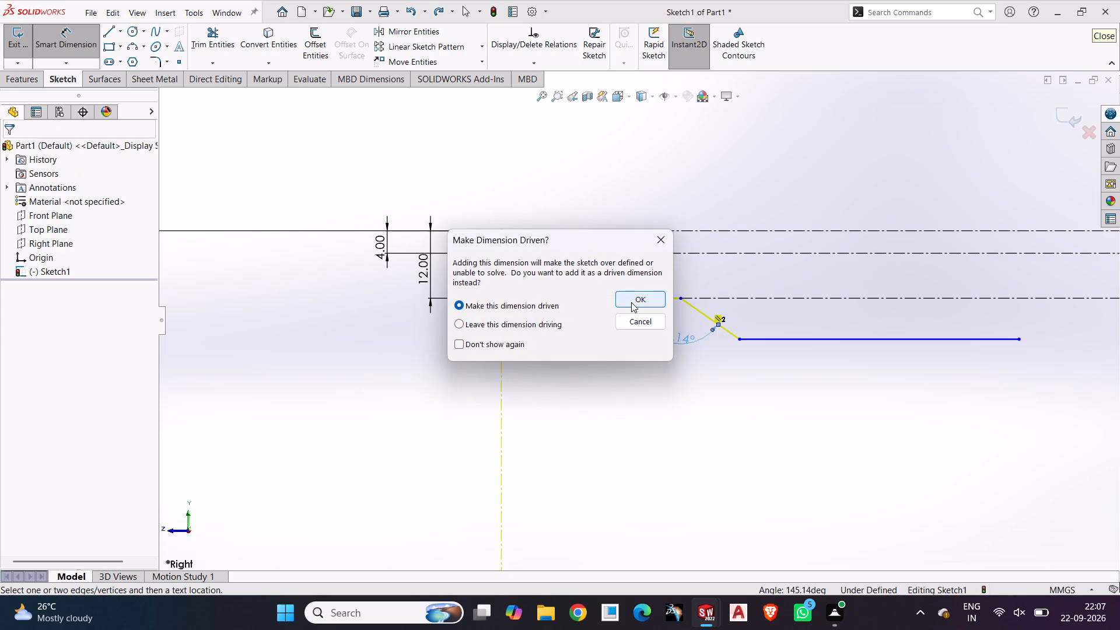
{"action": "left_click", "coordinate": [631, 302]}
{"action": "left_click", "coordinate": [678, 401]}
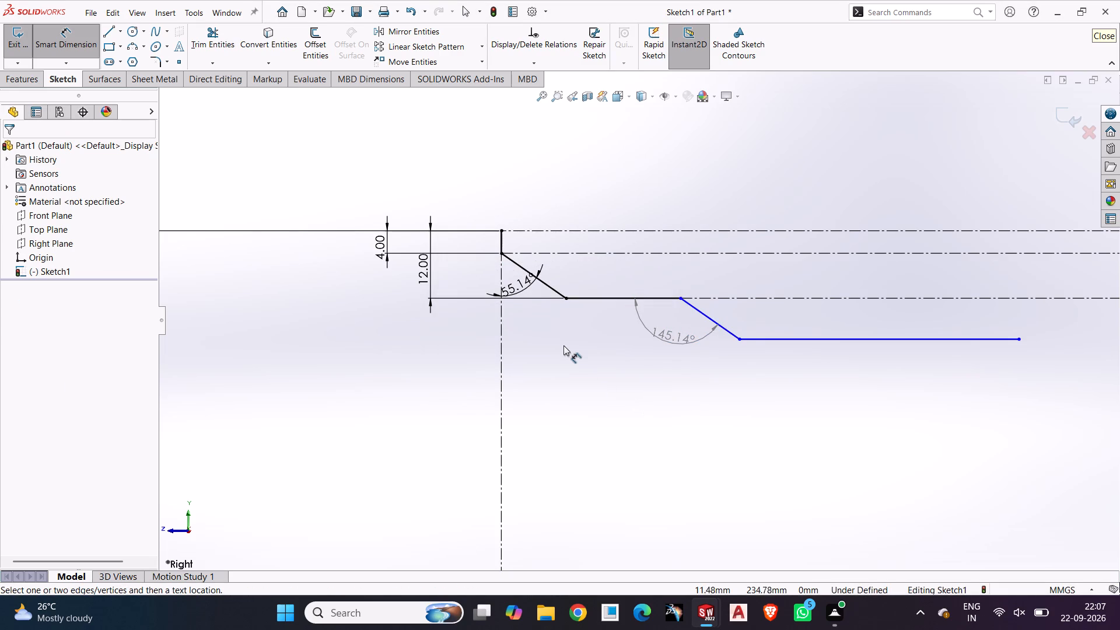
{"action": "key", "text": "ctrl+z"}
Set the angle between the first slope and the vertical centerline to 60°.
{"action": "double_click", "coordinate": [529, 282]}
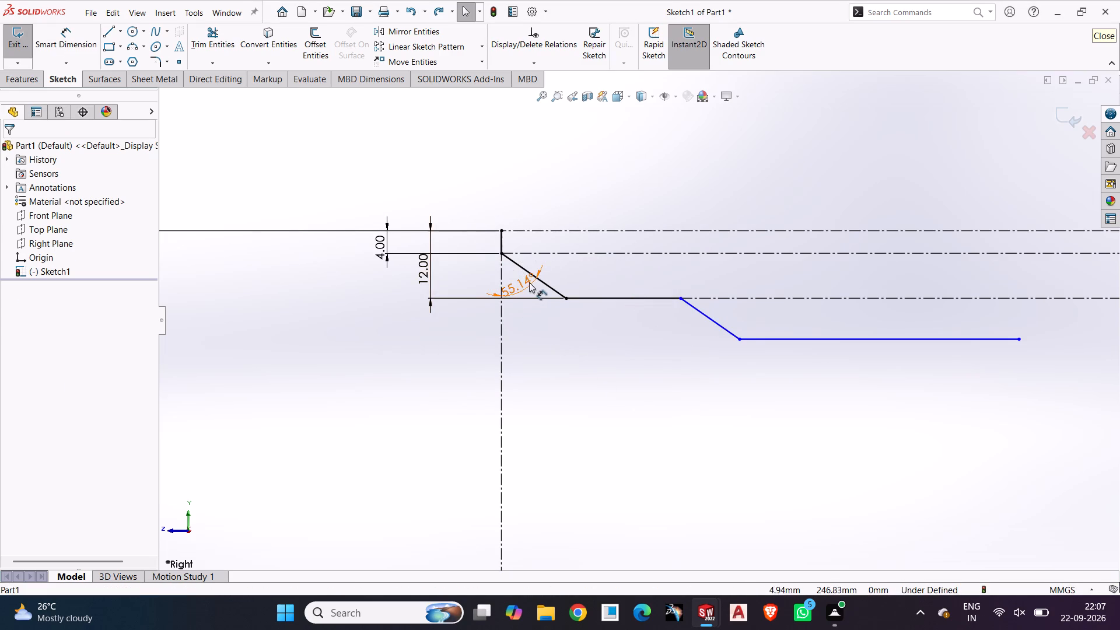
{"action": "type", "text": "60"}
{"action": "key", "text": "Return"}
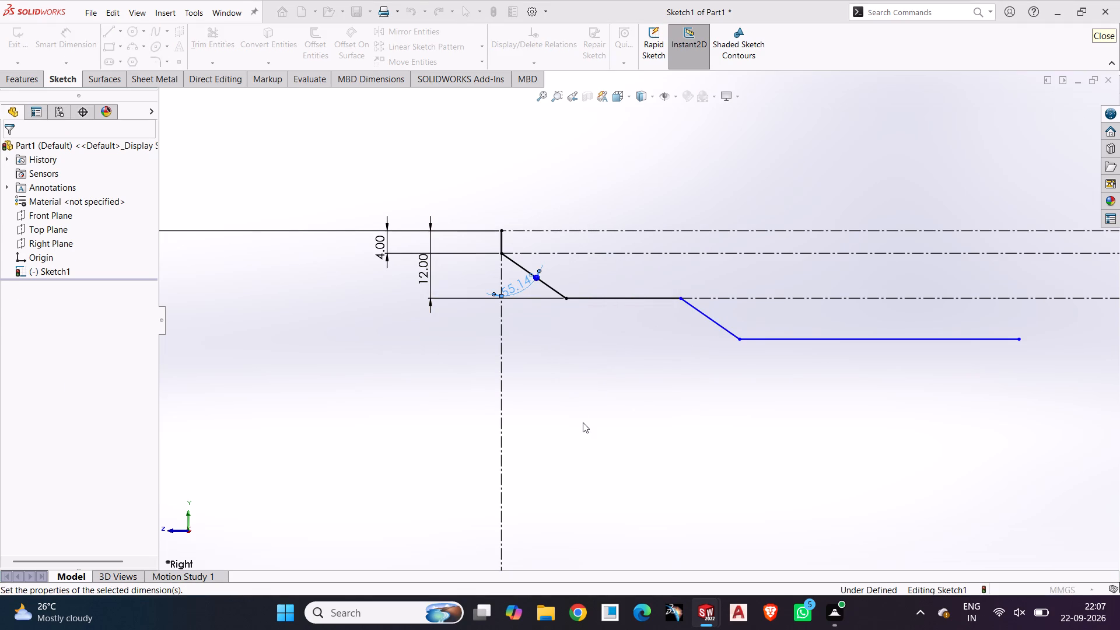
{"action": "left_click", "coordinate": [583, 423]}
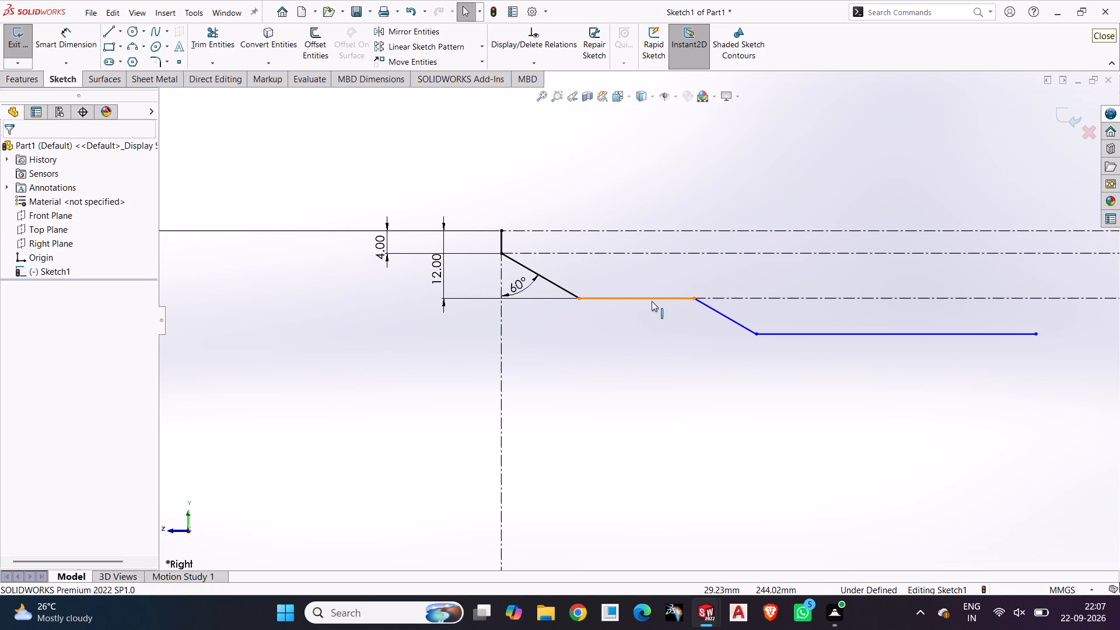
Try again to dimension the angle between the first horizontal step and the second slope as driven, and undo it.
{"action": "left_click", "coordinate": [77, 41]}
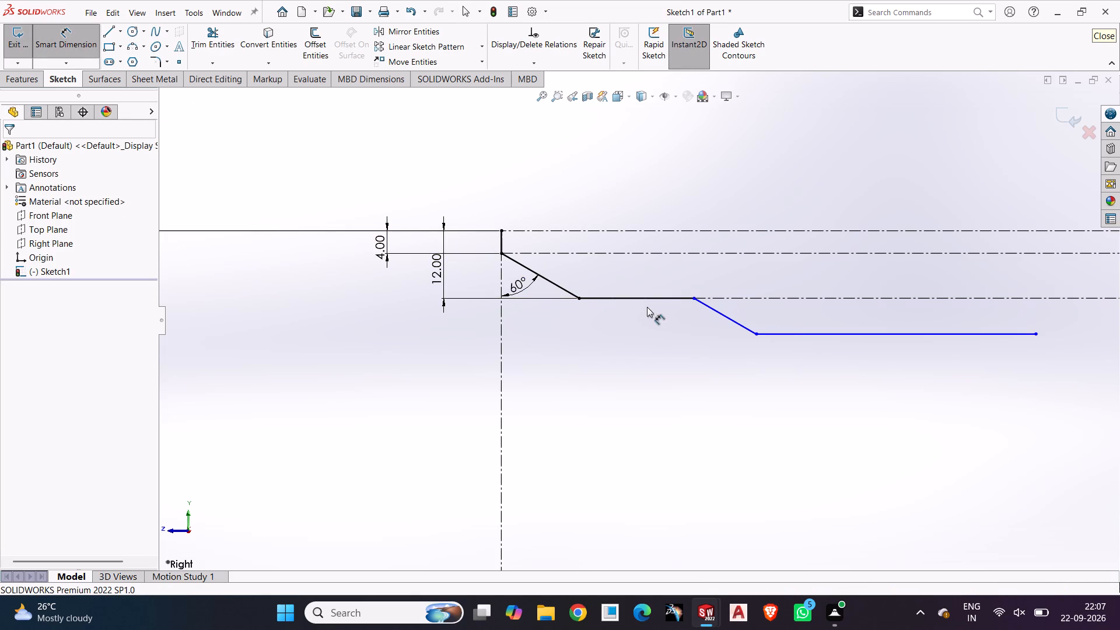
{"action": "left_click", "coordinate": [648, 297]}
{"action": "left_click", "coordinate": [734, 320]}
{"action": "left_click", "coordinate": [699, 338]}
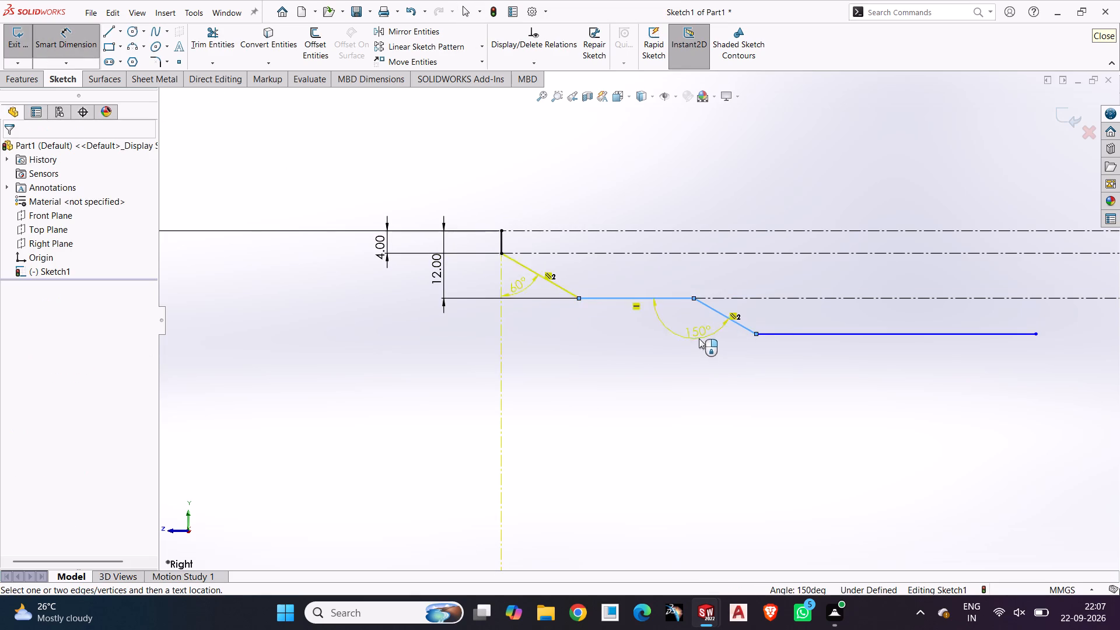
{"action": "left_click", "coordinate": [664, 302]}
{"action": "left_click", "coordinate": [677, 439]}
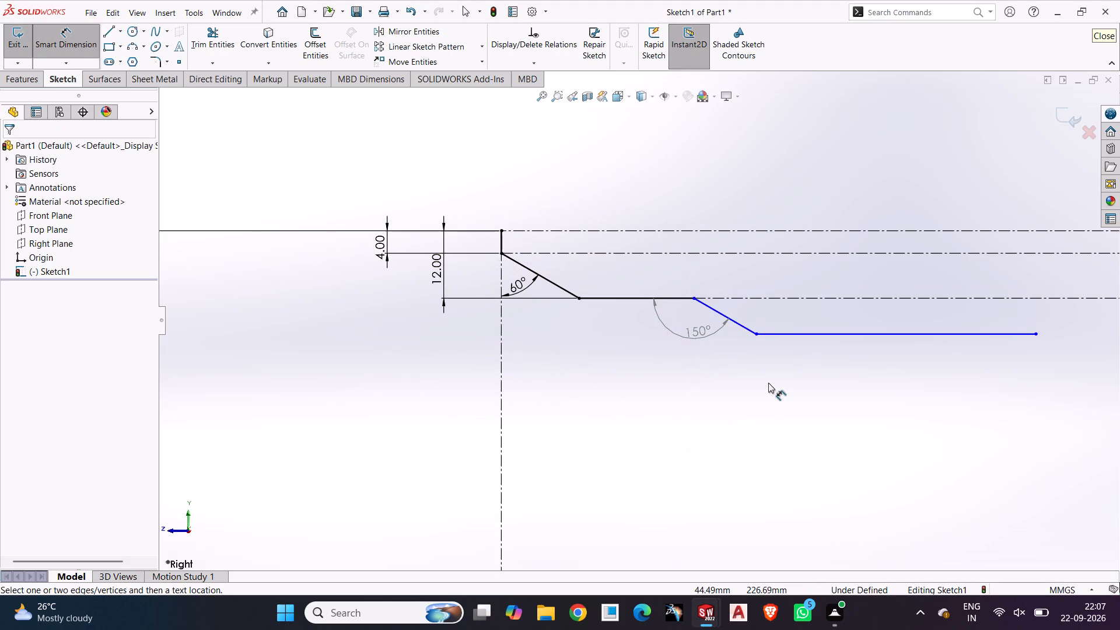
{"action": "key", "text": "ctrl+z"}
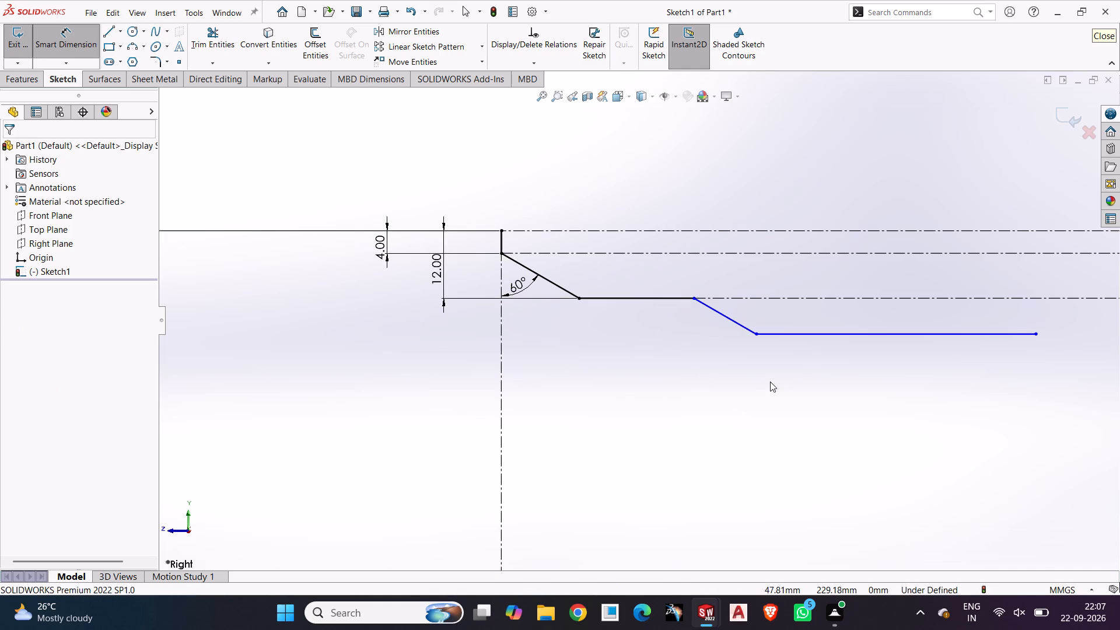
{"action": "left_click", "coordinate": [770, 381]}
Trim away the second slope and the lower horizontal line attached to it.
{"action": "left_click", "coordinate": [204, 46]}
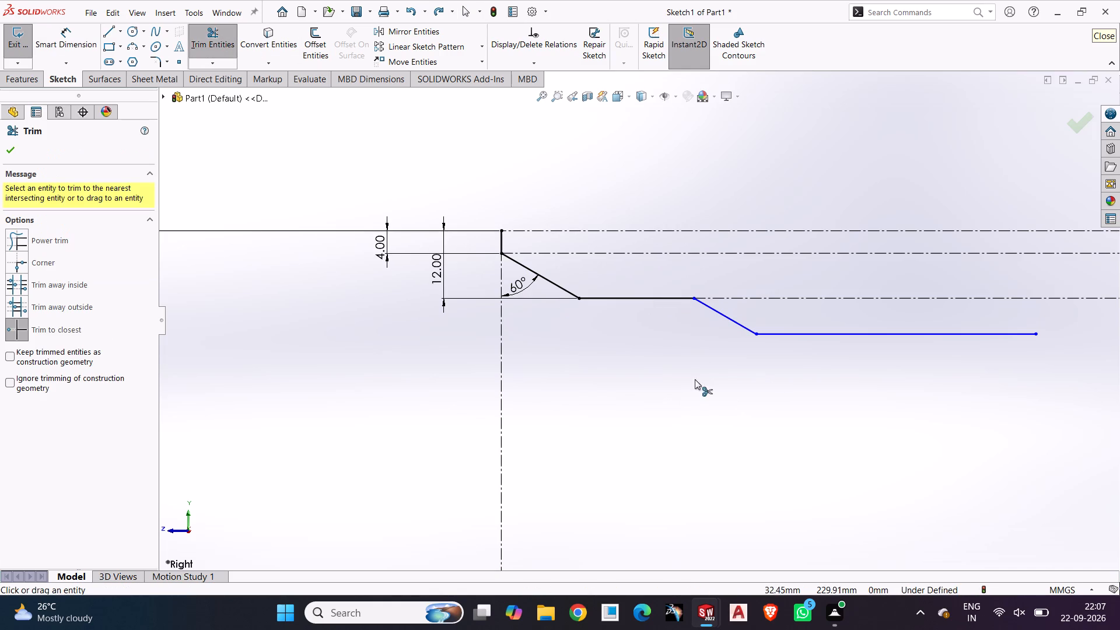
{"action": "left_click", "coordinate": [737, 324]}
{"action": "left_click", "coordinate": [827, 338]}
{"action": "left_click", "coordinate": [827, 335]}
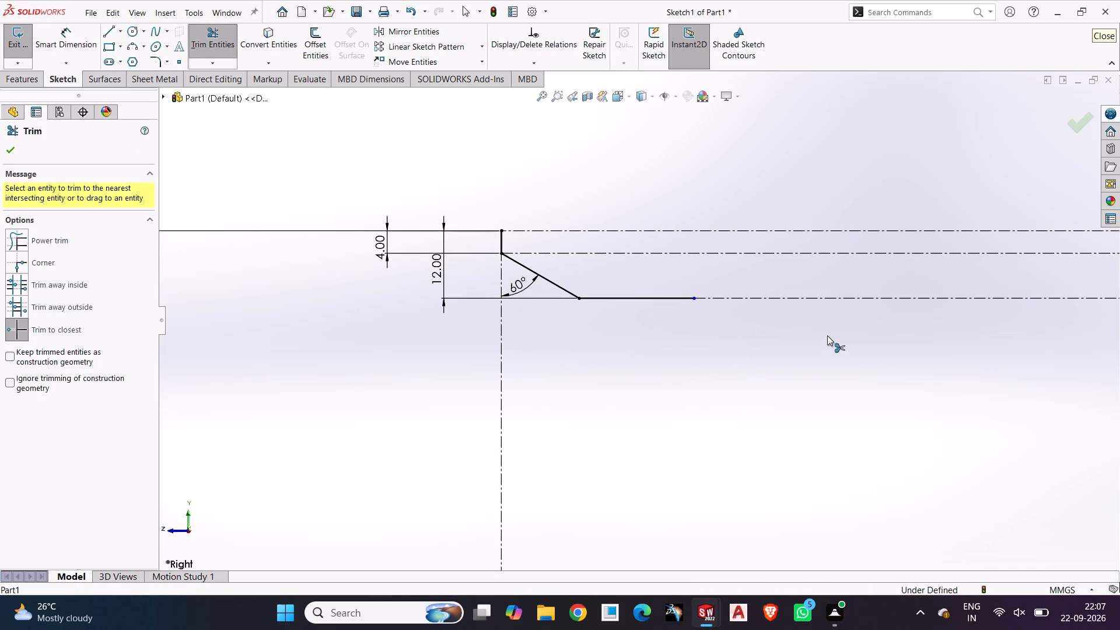
{"action": "left_click", "coordinate": [8, 155]}
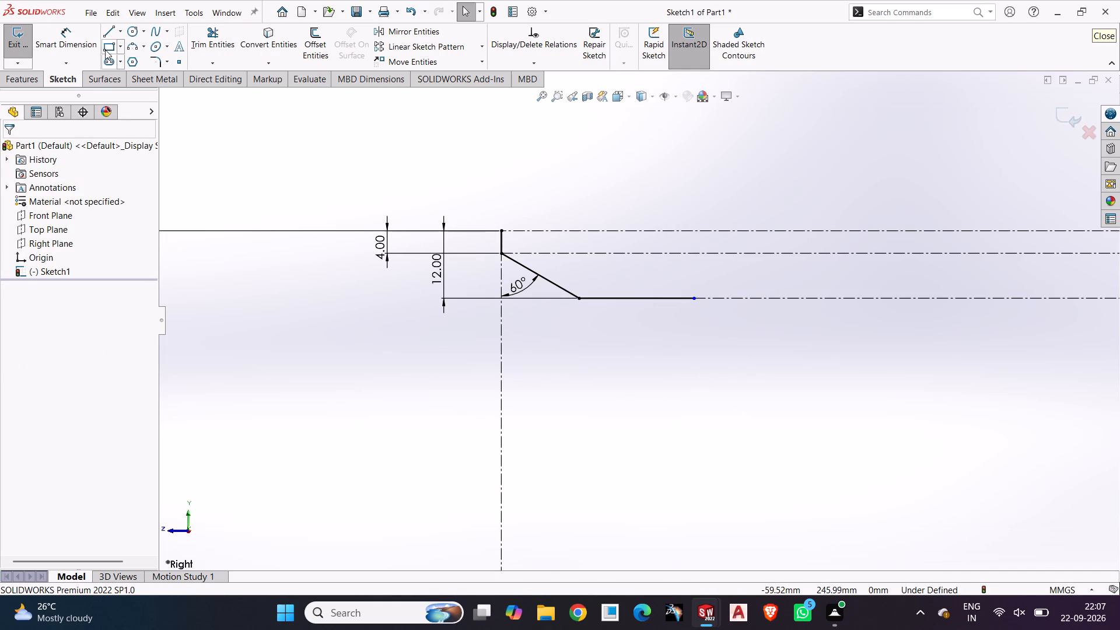
Sketch a new second slope about 13 mm long, descending at 135° to the first horizontal step's end, and continue it with a short horizontal line.
{"action": "left_click", "coordinate": [106, 35]}
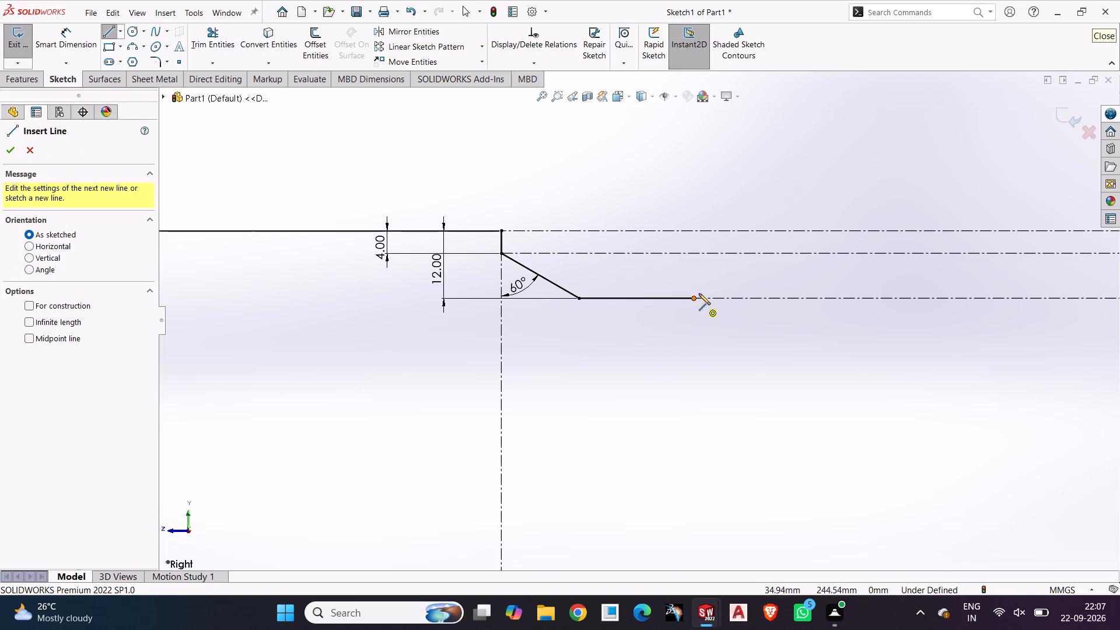
{"action": "left_click", "coordinate": [693, 301]}
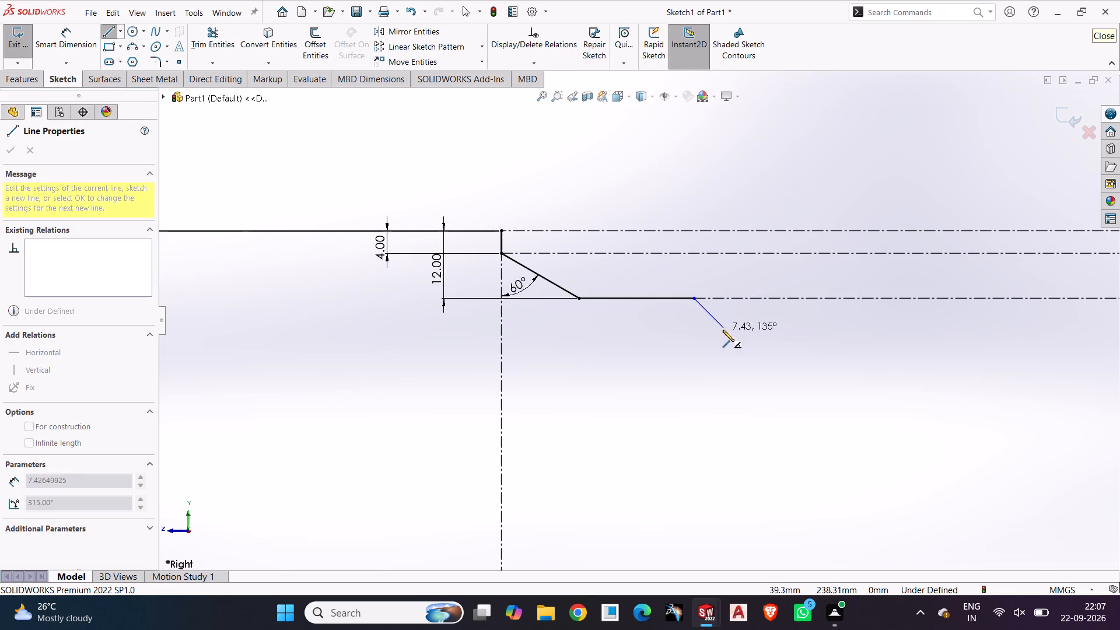
{"action": "left_click", "coordinate": [747, 347]}
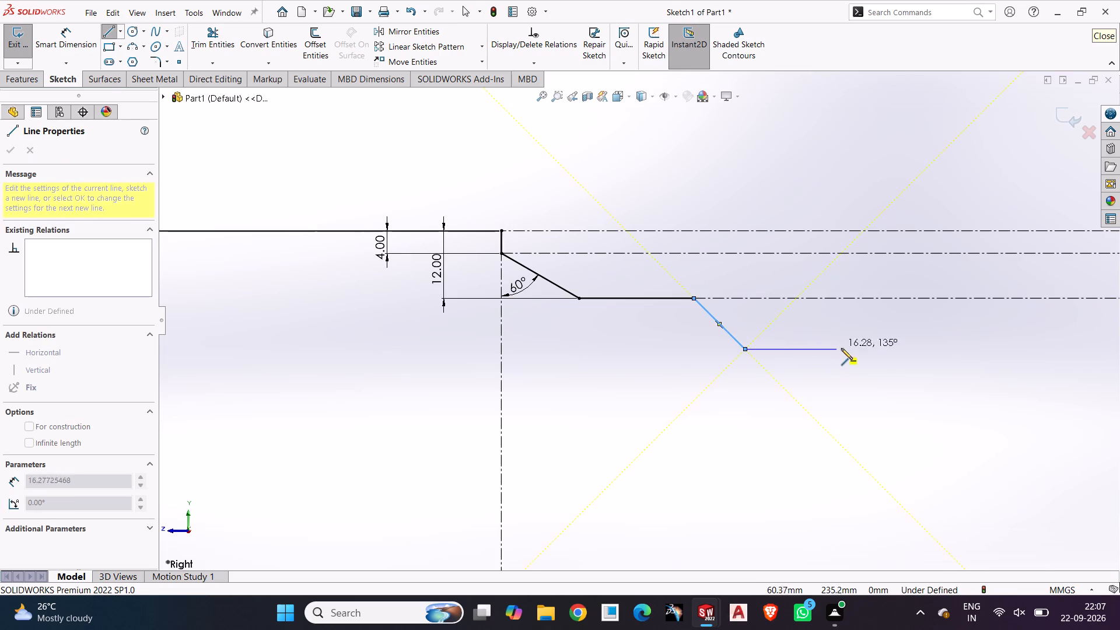
{"action": "left_click", "coordinate": [842, 351]}
{"action": "key", "text": "Escape"}
{"action": "key", "text": "Escape"}
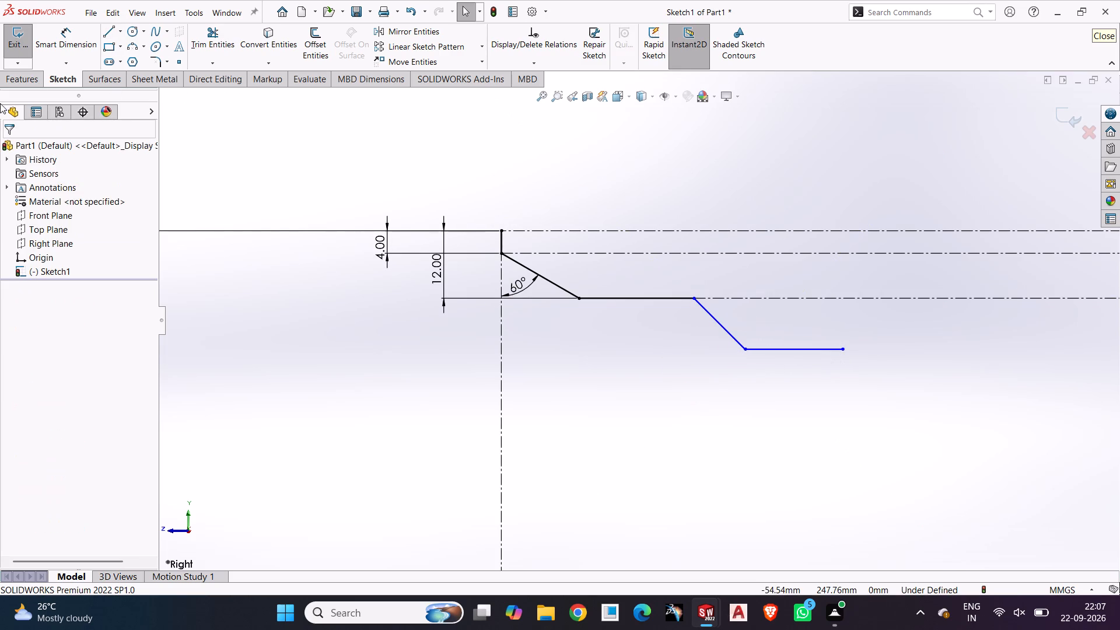
Dimension the angle between the first horizontal step and the second slope at 120°.
{"action": "left_click", "coordinate": [68, 45]}
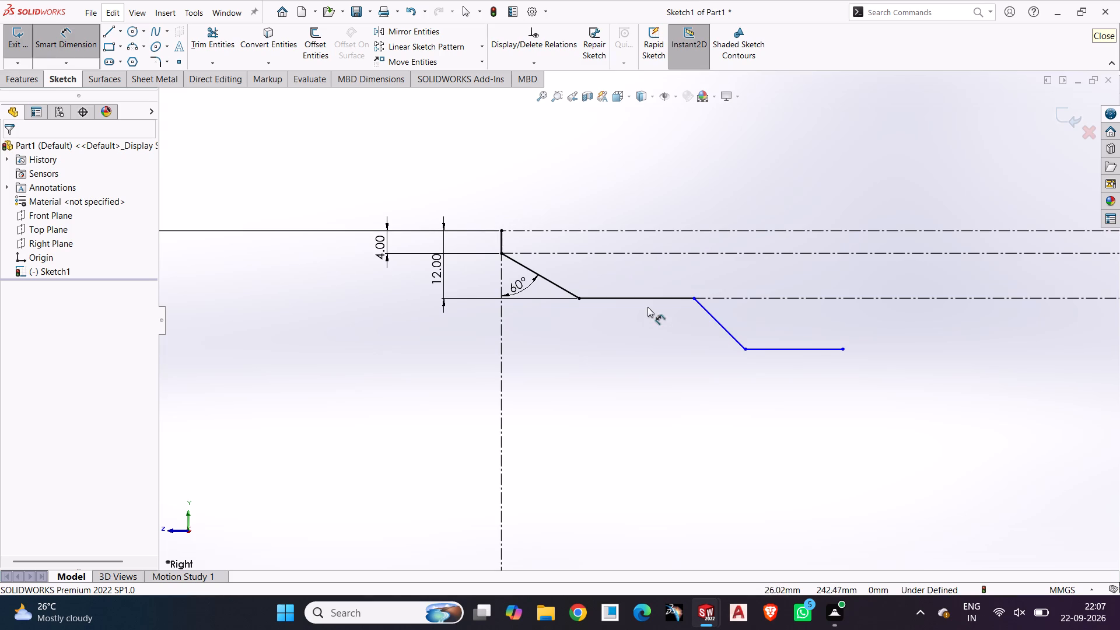
{"action": "left_click", "coordinate": [649, 301]}
{"action": "left_click", "coordinate": [726, 328]}
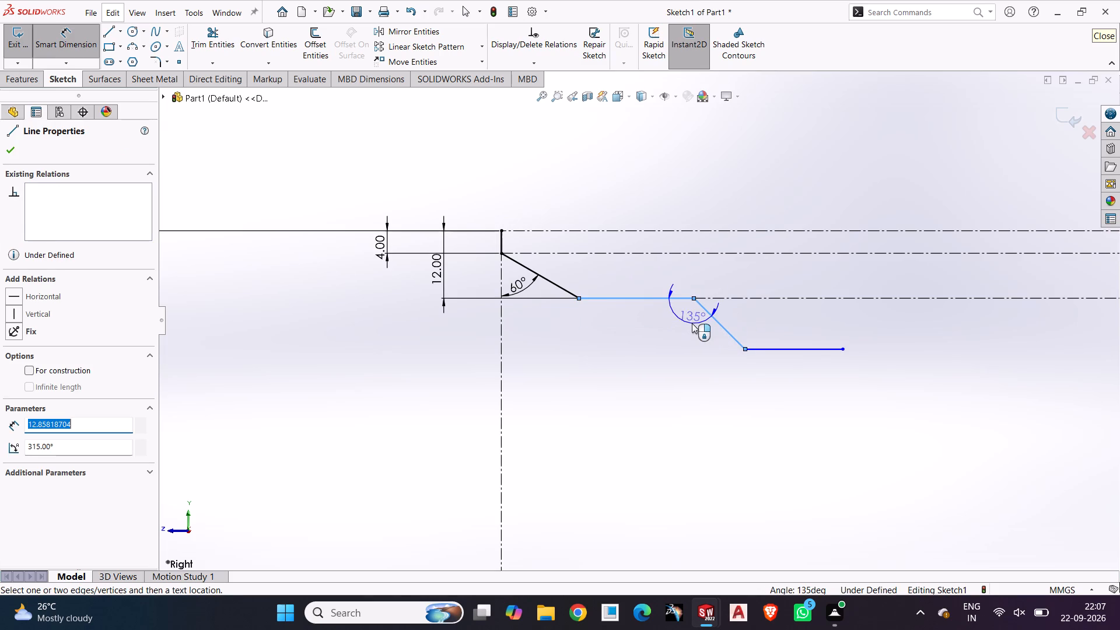
{"action": "left_click", "coordinate": [690, 330]}
{"action": "type", "text": "120"}
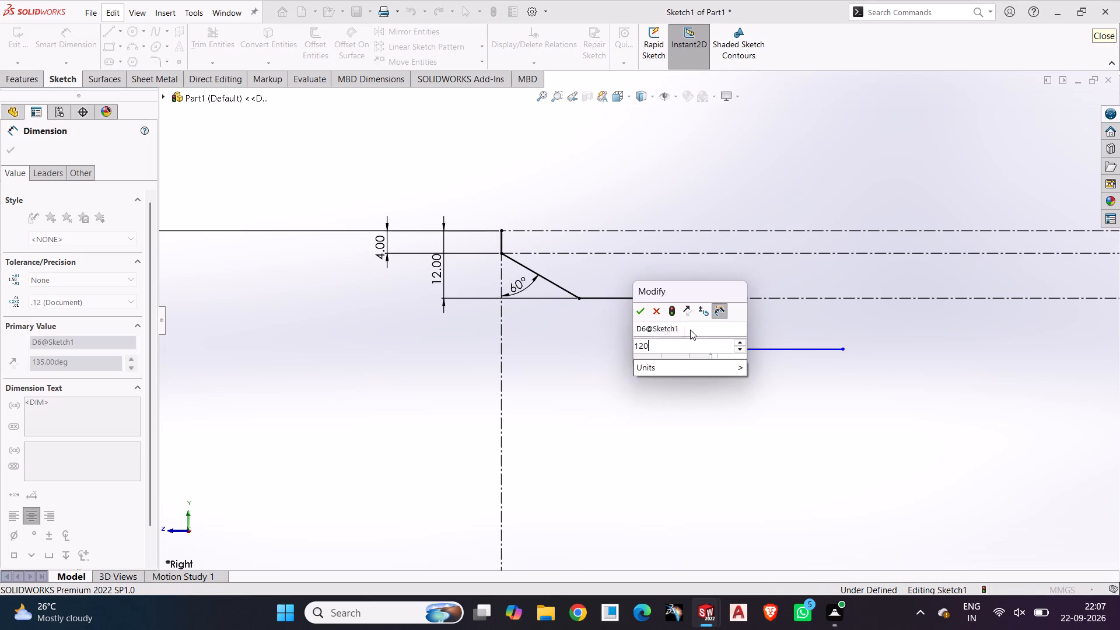
{"action": "key", "text": "Return"}
{"action": "left_click", "coordinate": [801, 461]}
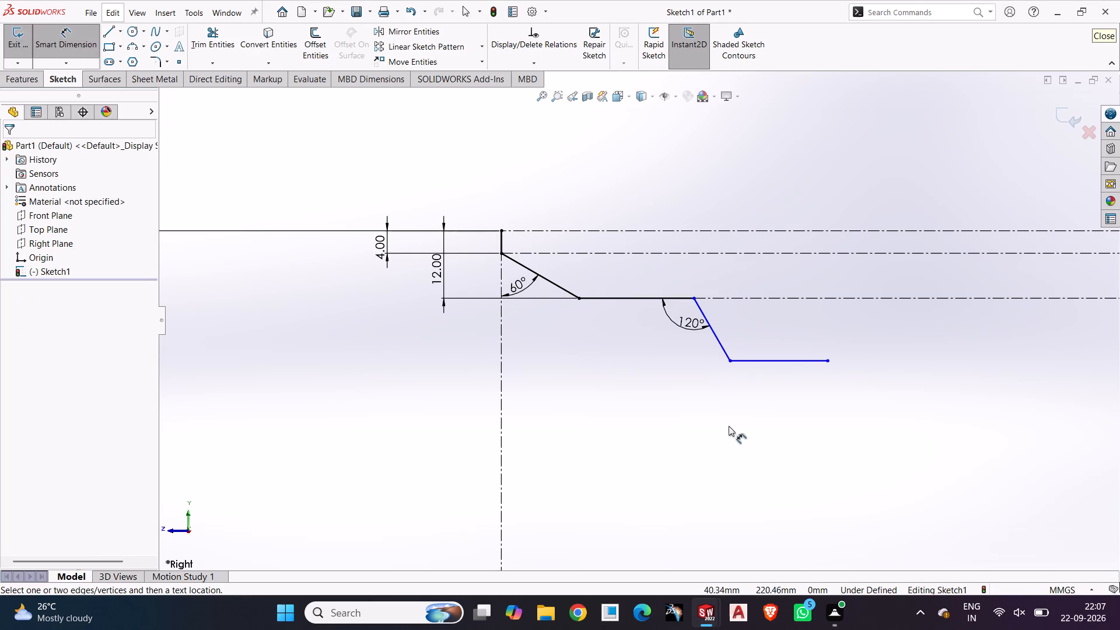
Dimension the vertical distance between the first horizontal step and the lower horizontal line at 12 mm.
{"action": "left_click", "coordinate": [608, 295]}
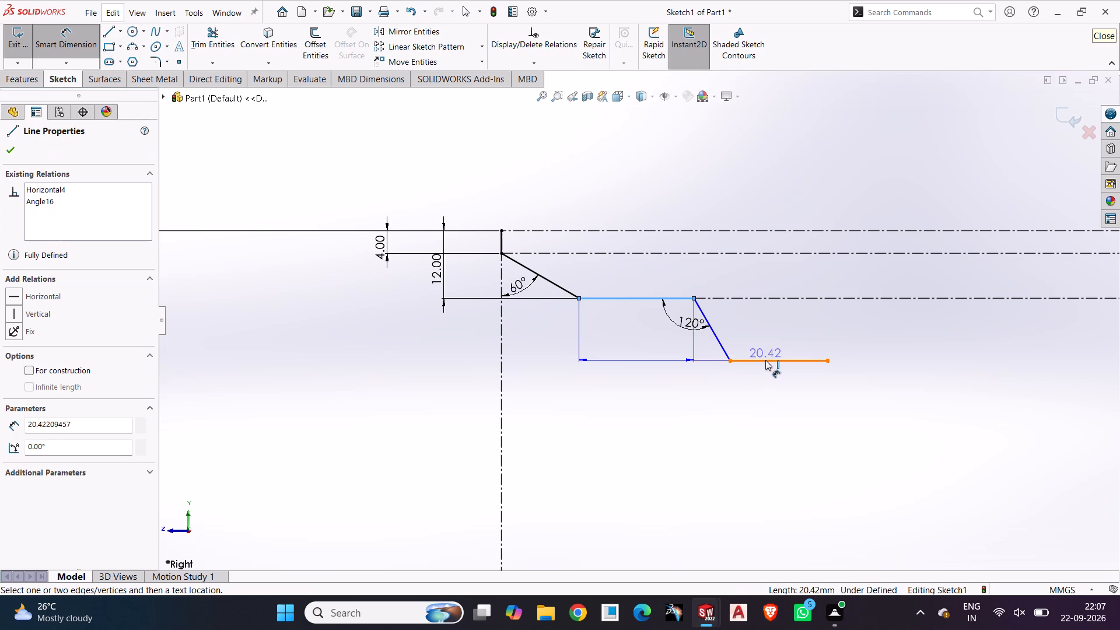
{"action": "left_click", "coordinate": [767, 361]}
{"action": "left_click", "coordinate": [357, 335]}
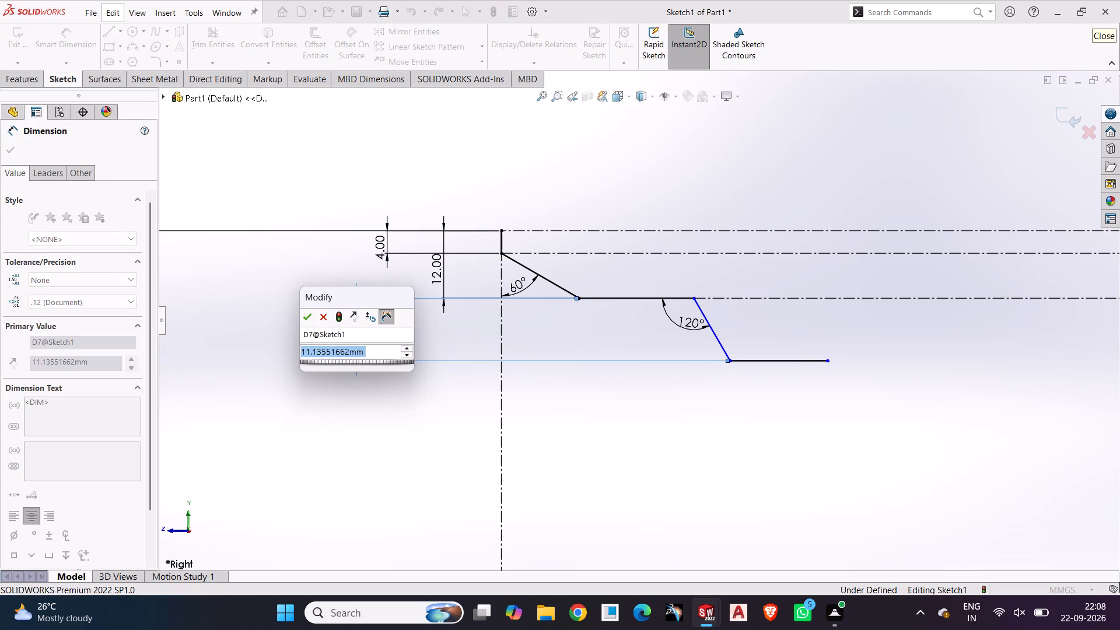
{"action": "type", "text": "12"}
{"action": "key", "text": "Return"}
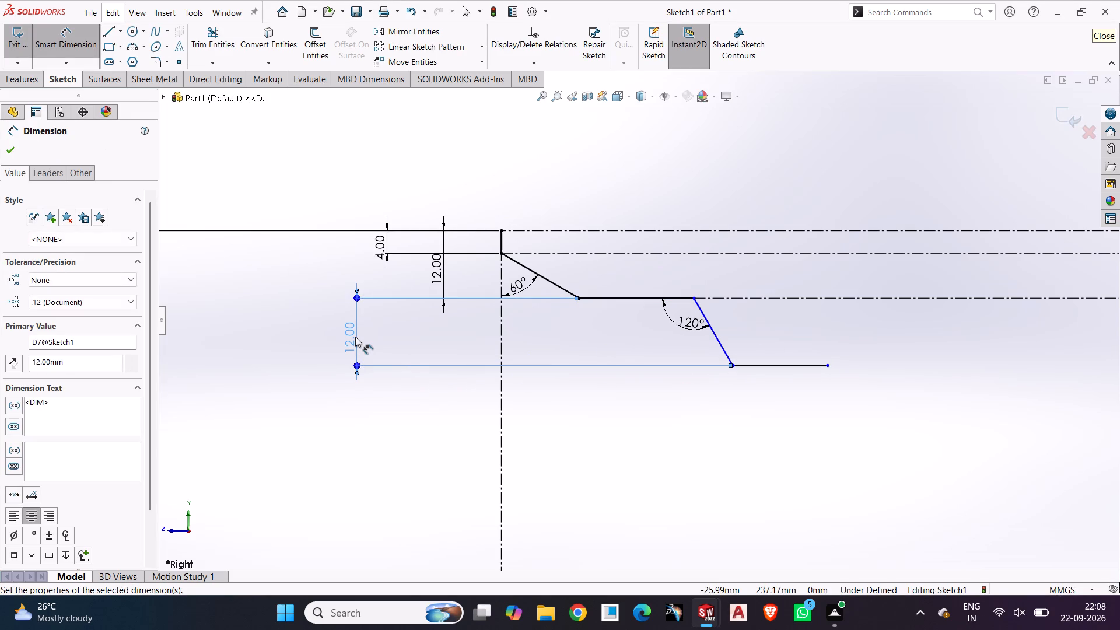
{"action": "left_click", "coordinate": [344, 411]}
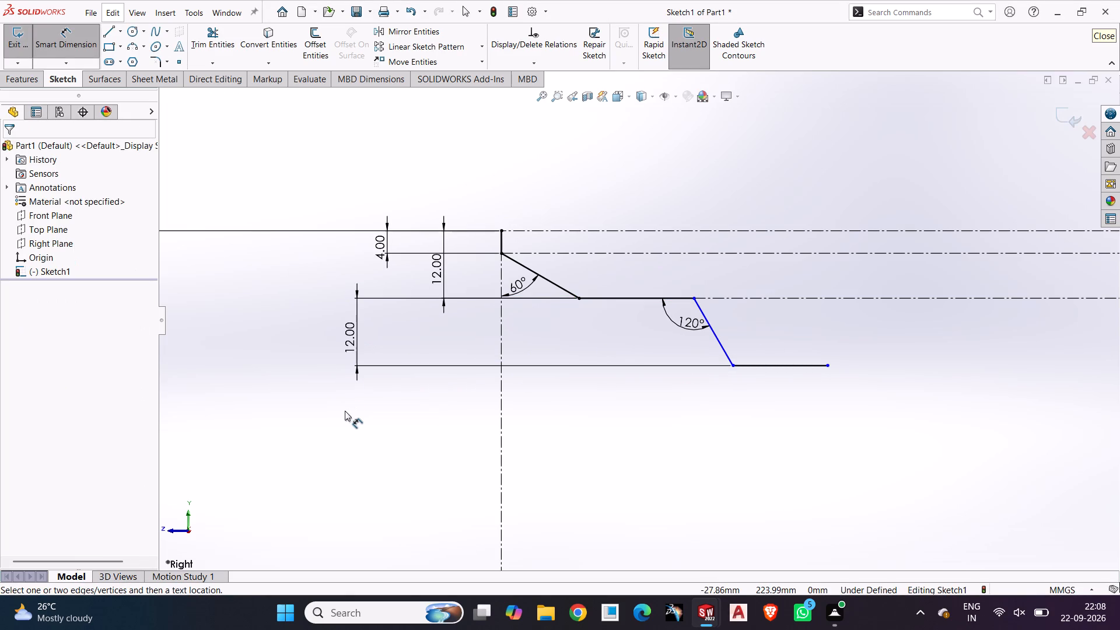
Dimension the length of the first horizontal step at 20 mm and end dimensioning.
{"action": "left_click_drag", "start_coordinate": [626, 298], "coordinate": [626, 292]}
{"action": "left_click", "coordinate": [628, 195]}
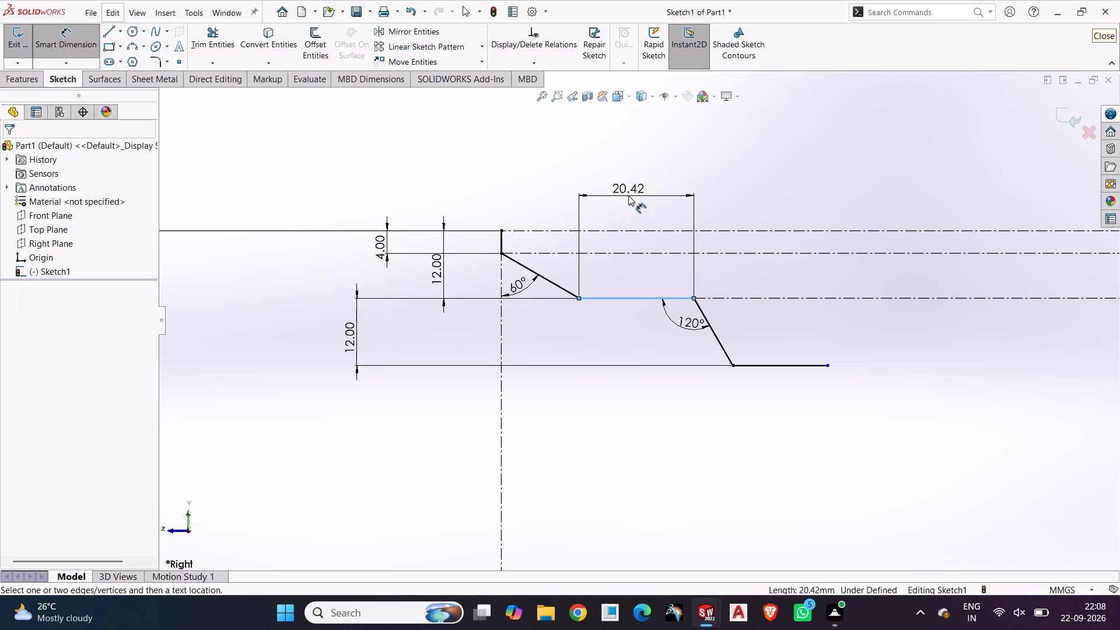
{"action": "key", "text": "2"}
{"action": "key", "text": "0"}
{"action": "key", "text": "Return"}
{"action": "left_click", "coordinate": [853, 181]}
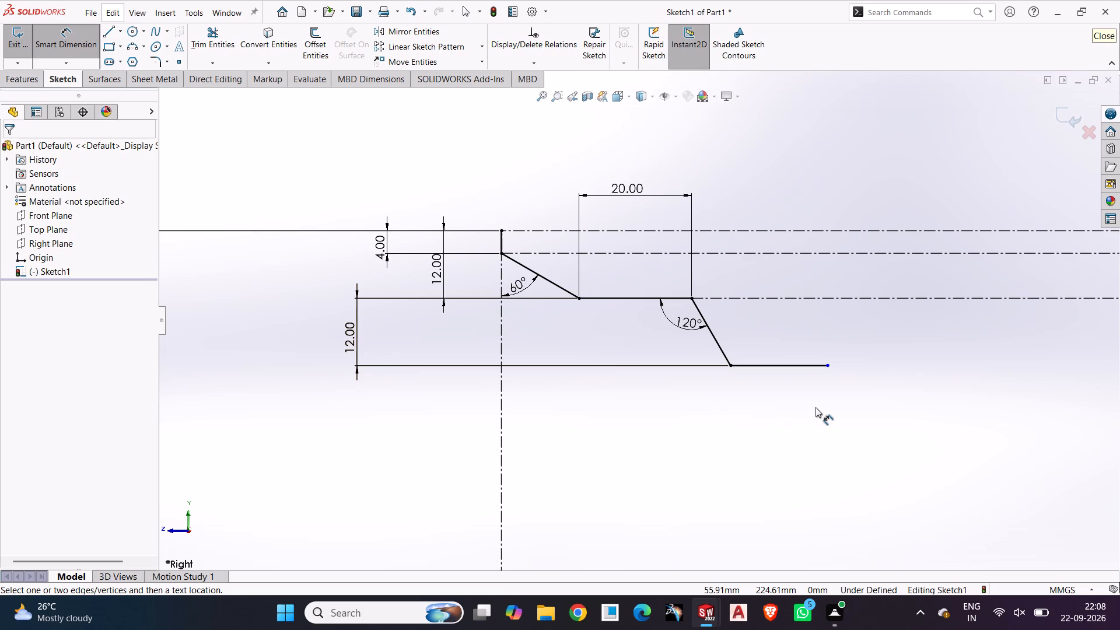
{"action": "left_click", "coordinate": [75, 30]}
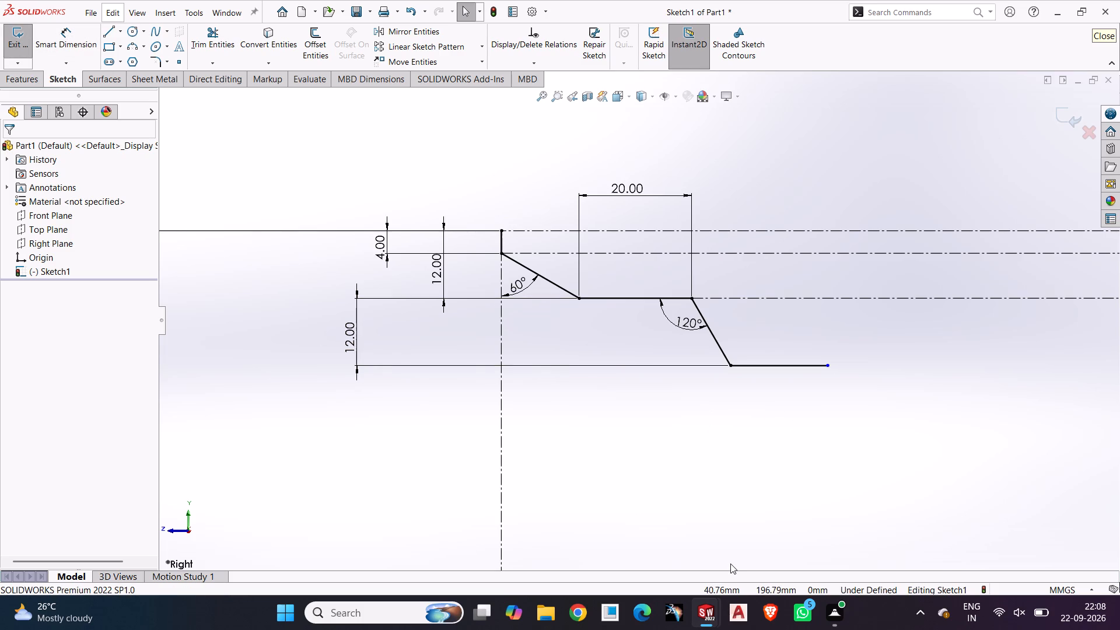
Stretch the free end of the lower horizontal line toward the far vertical centerline, making it about 111 mm long.
{"action": "scroll", "coordinate": [668, 560], "scroll_direction": "up", "scroll_amount": 7}
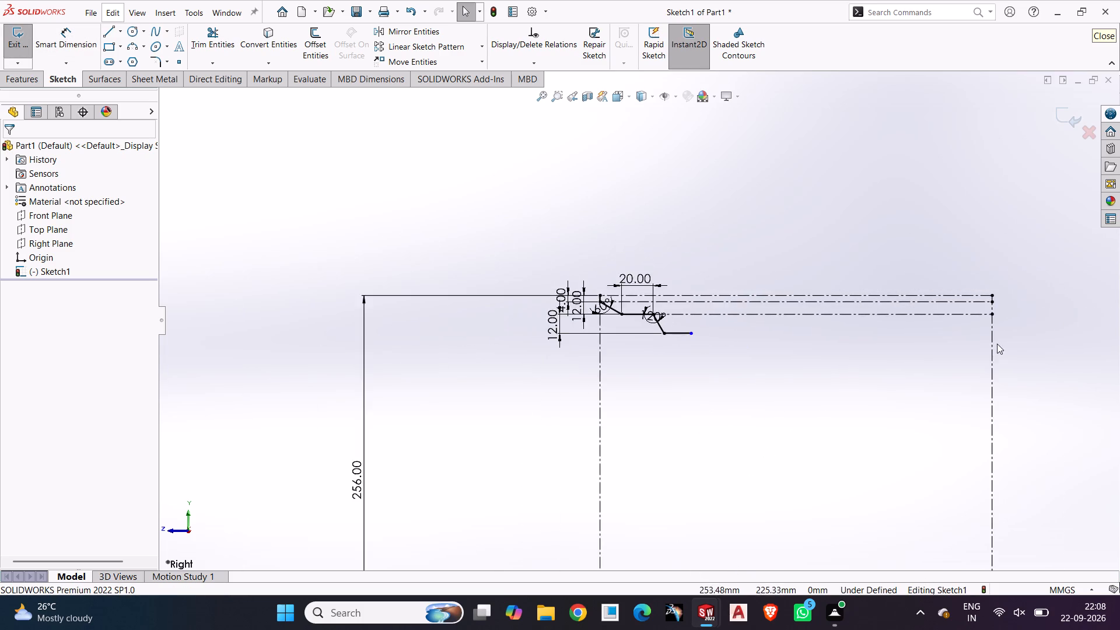
{"action": "scroll", "coordinate": [936, 375], "scroll_direction": "down", "scroll_amount": 2}
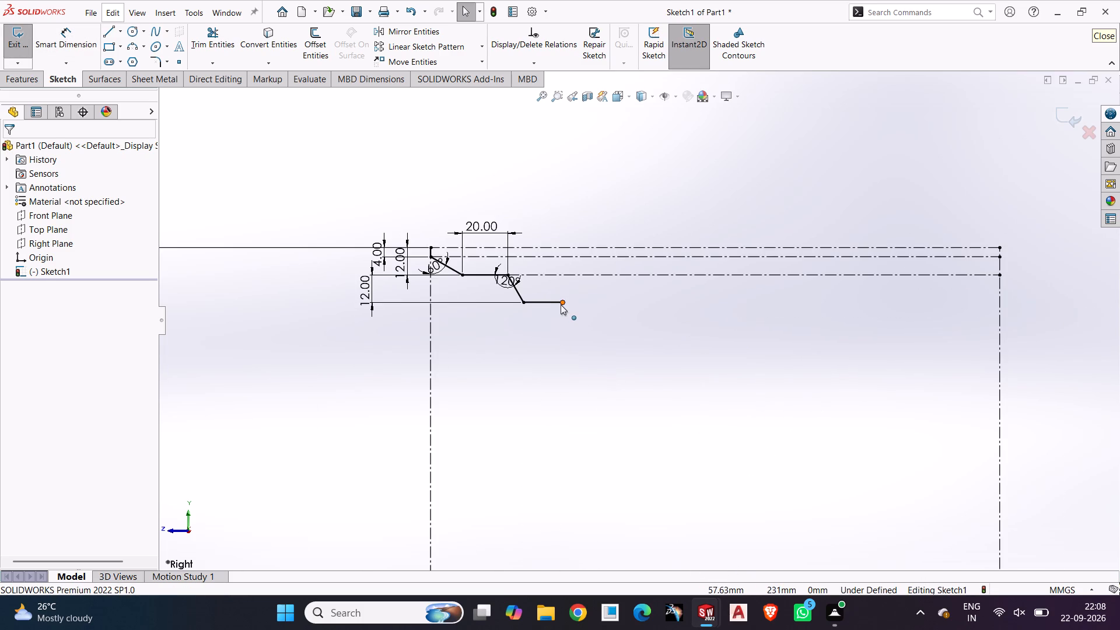
{"action": "left_click_drag", "start_coordinate": [561, 304], "coordinate": [776, 303]}
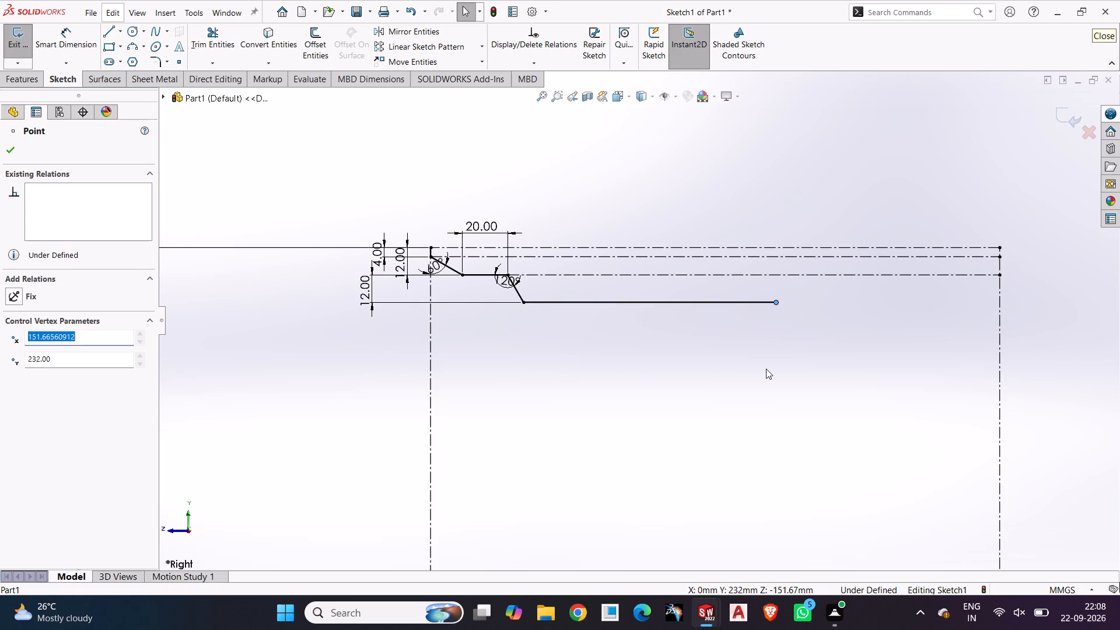
{"action": "left_click", "coordinate": [766, 369]}
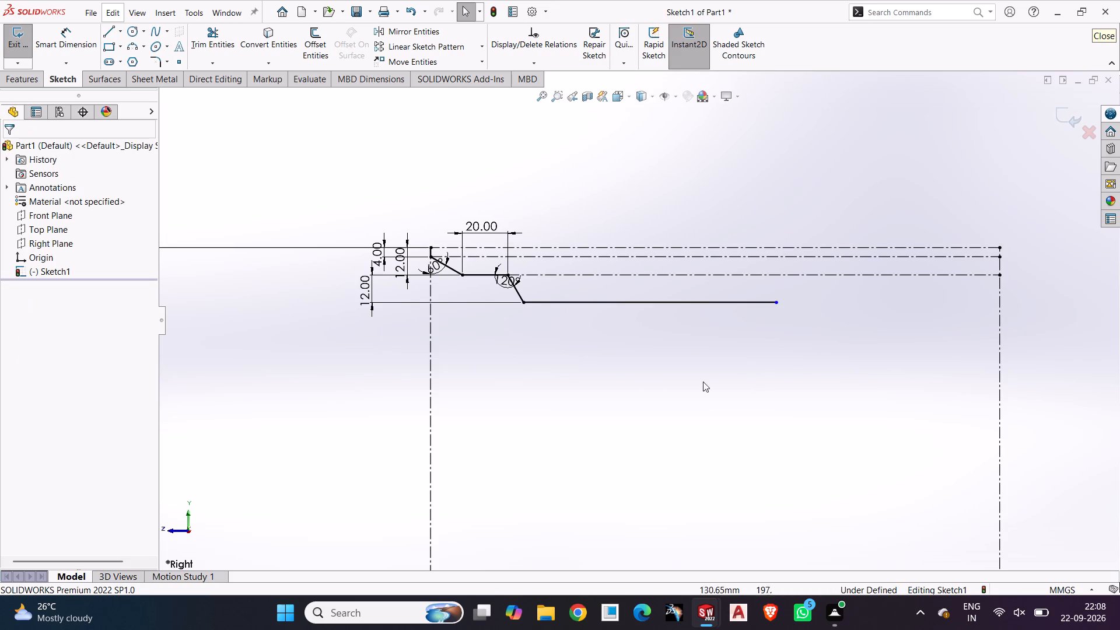
Continue the profile with a rising slope, a horizontal line about 64 mm long, a 14 mm slope, and a 4 mm vertical on the far centerline.
{"action": "left_click", "coordinate": [110, 29]}
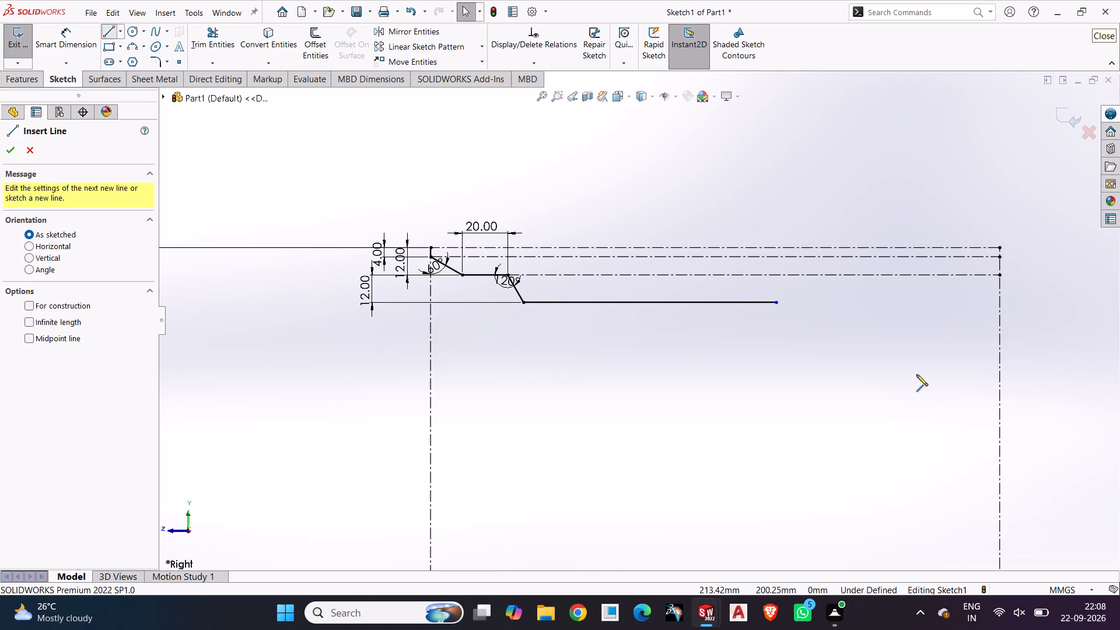
{"action": "left_click", "coordinate": [776, 302]}
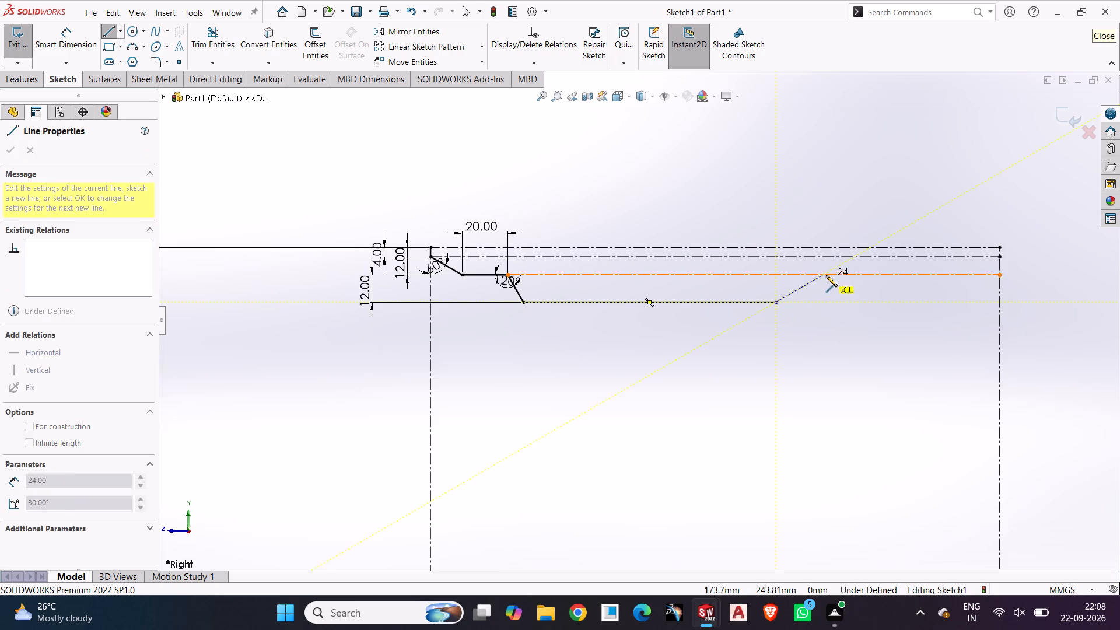
{"action": "left_click", "coordinate": [828, 274]}
{"action": "scroll", "coordinate": [965, 272], "scroll_direction": "down", "scroll_amount": 3}
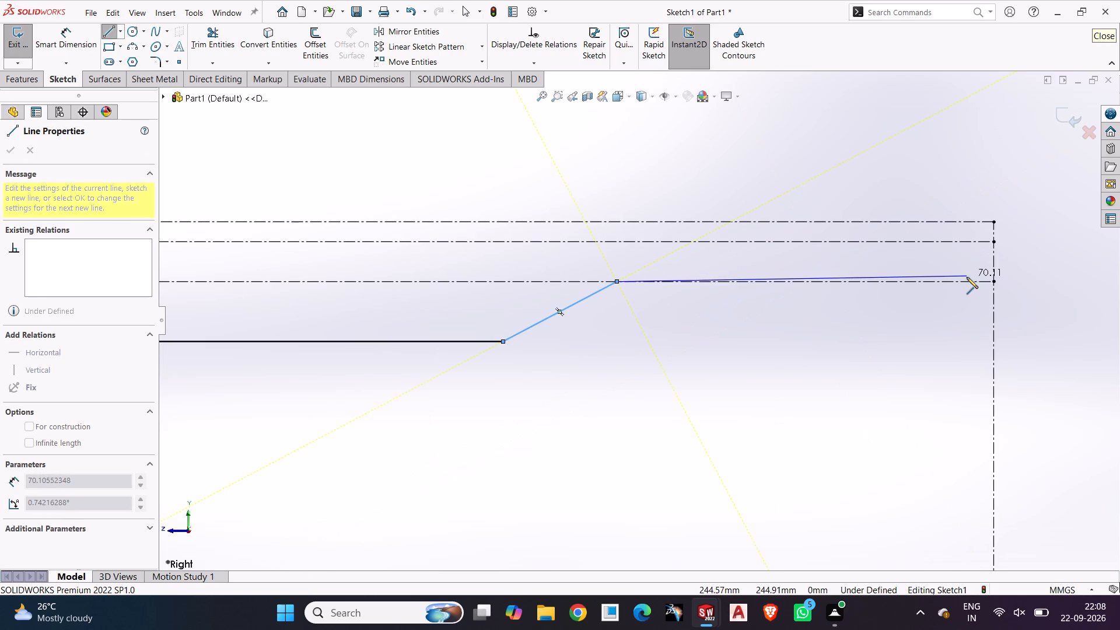
{"action": "left_click", "coordinate": [934, 281]}
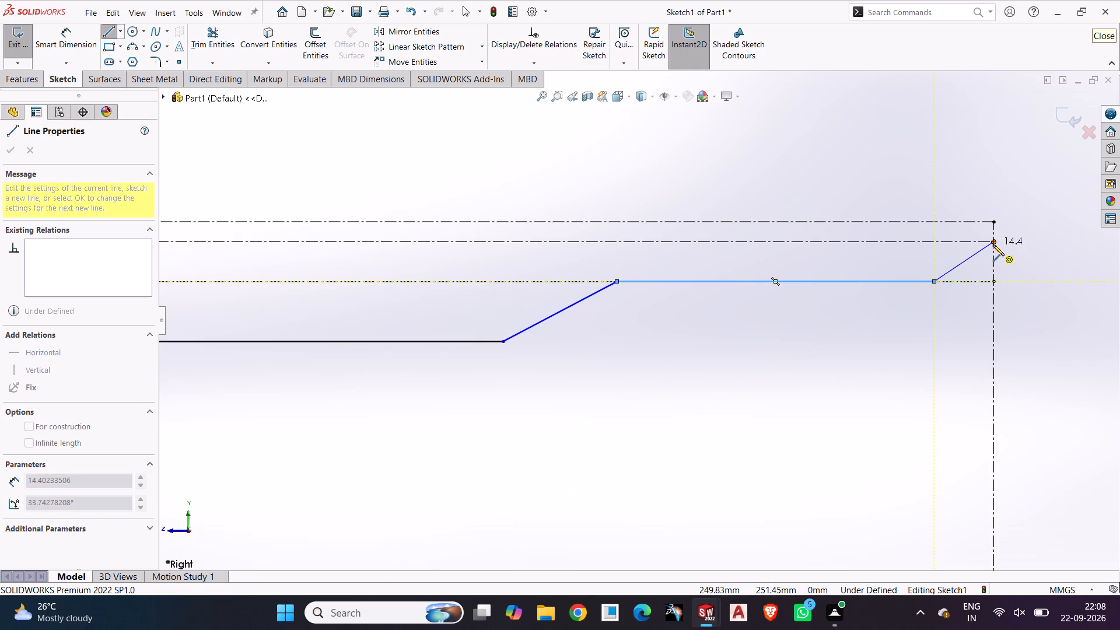
{"action": "left_click", "coordinate": [993, 244]}
{"action": "left_click", "coordinate": [993, 219]}
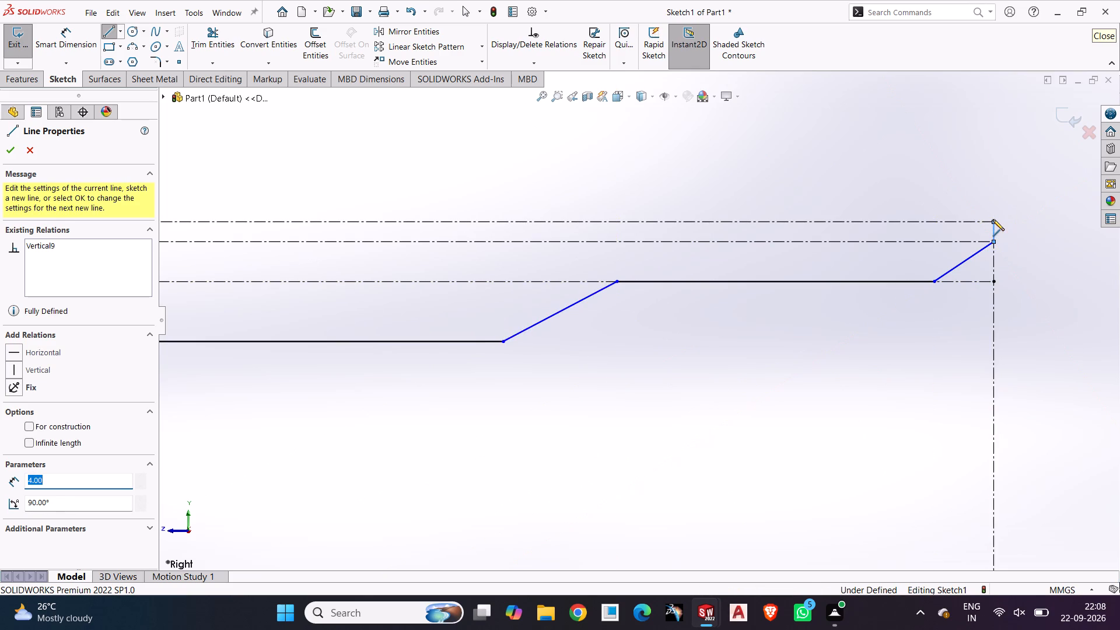
{"action": "key", "text": "Escape"}
{"action": "left_click", "coordinate": [822, 409]}
Dimension the angle between the lower horizontal line and the rising slope at 120°.
{"action": "scroll", "coordinate": [732, 376], "scroll_direction": "up", "scroll_amount": 2}
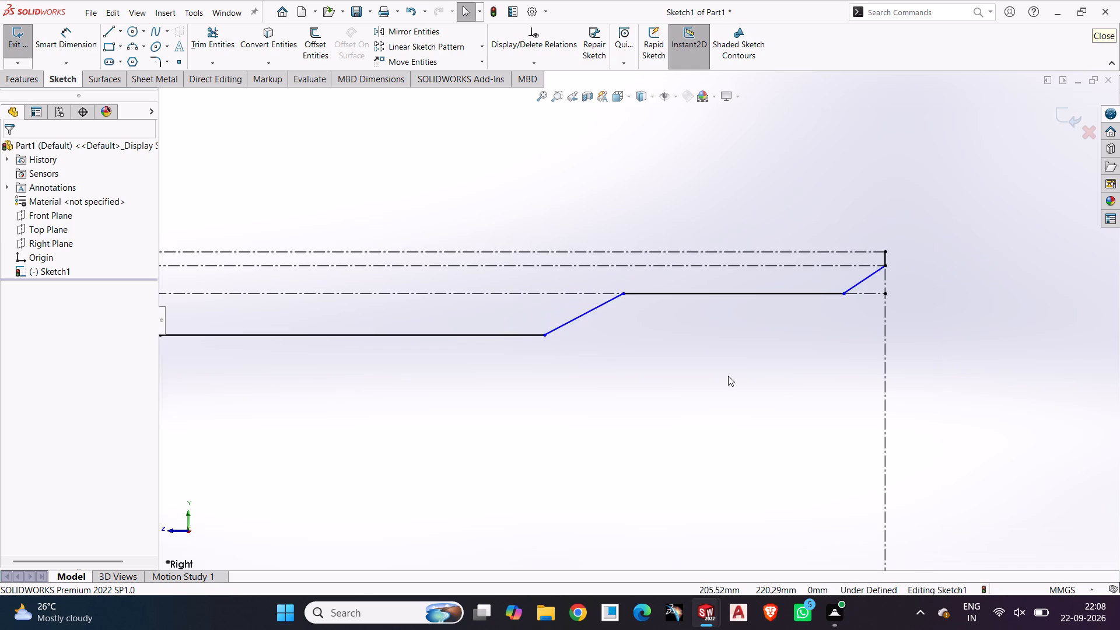
{"action": "scroll", "coordinate": [728, 376], "scroll_direction": "up", "scroll_amount": 1}
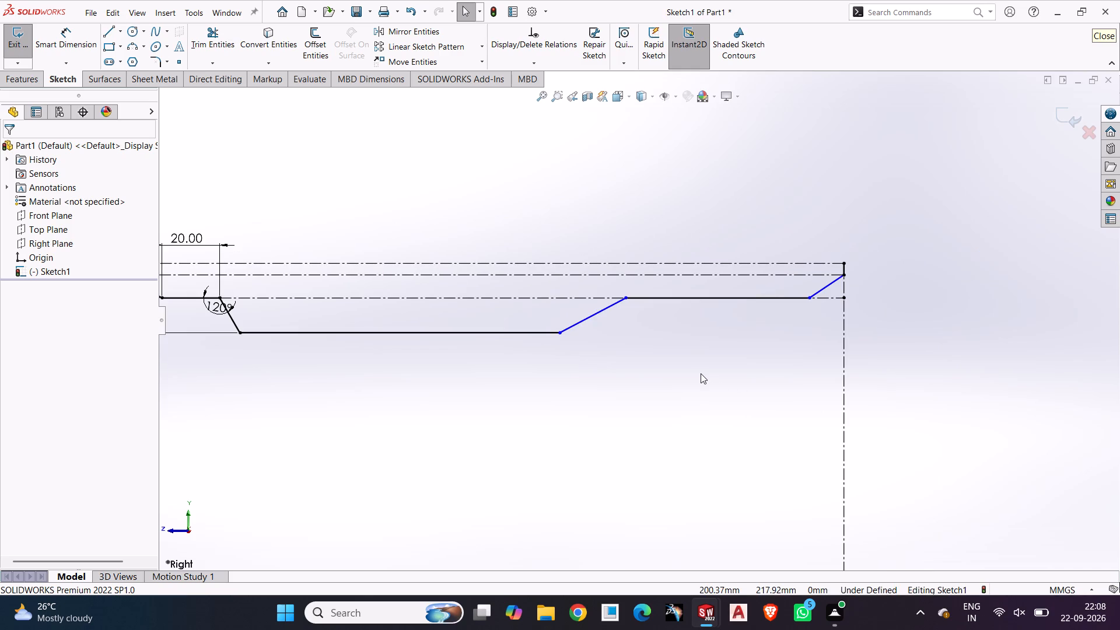
{"action": "left_click", "coordinate": [62, 41]}
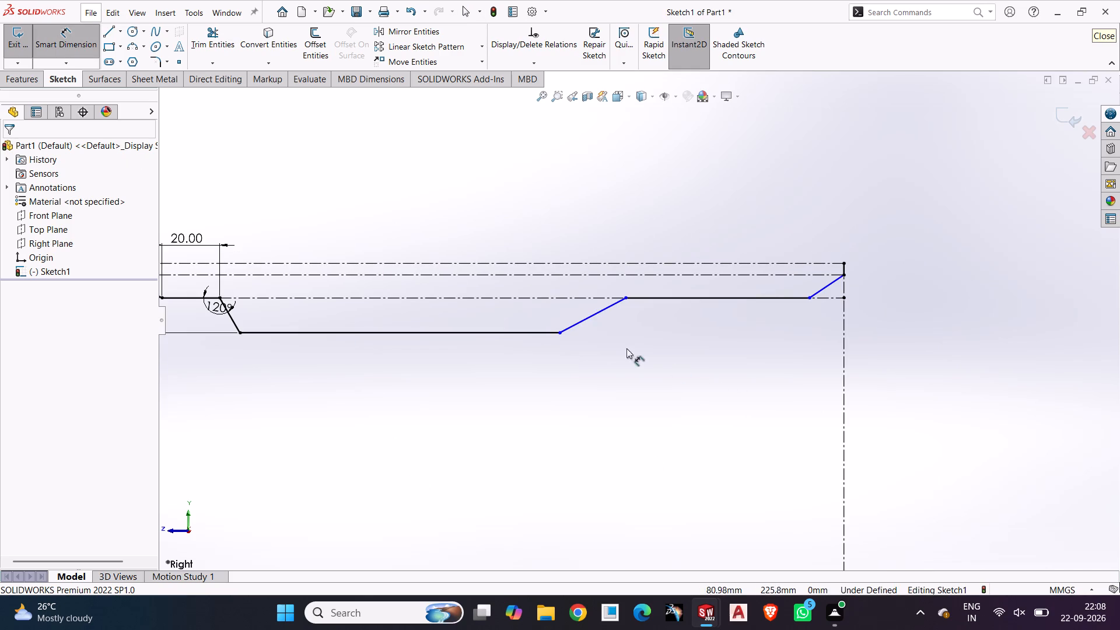
{"action": "left_click", "coordinate": [590, 318]}
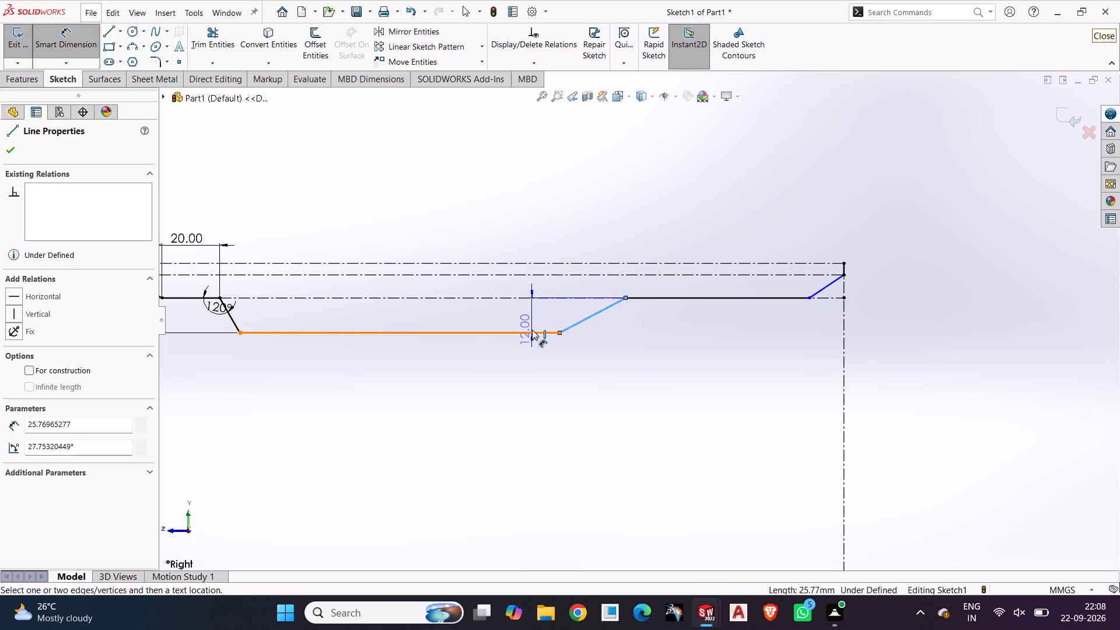
{"action": "left_click", "coordinate": [532, 330]}
{"action": "left_click", "coordinate": [546, 317]}
{"action": "type", "text": "120"}
{"action": "key", "text": "Return"}
{"action": "left_click", "coordinate": [600, 415]}
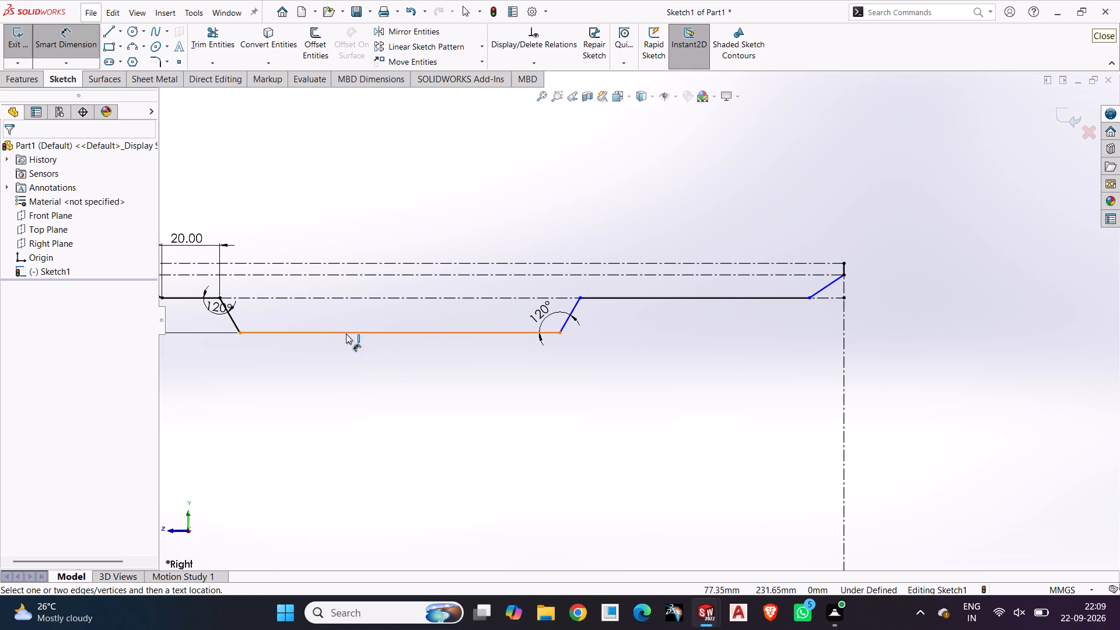
Dimension the length of the lower horizontal line at 80 mm.
{"action": "left_click_drag", "start_coordinate": [346, 334], "coordinate": [355, 356]}
{"action": "left_click", "coordinate": [365, 383]}
{"action": "type", "text": "80"}
{"action": "key", "text": "Return"}
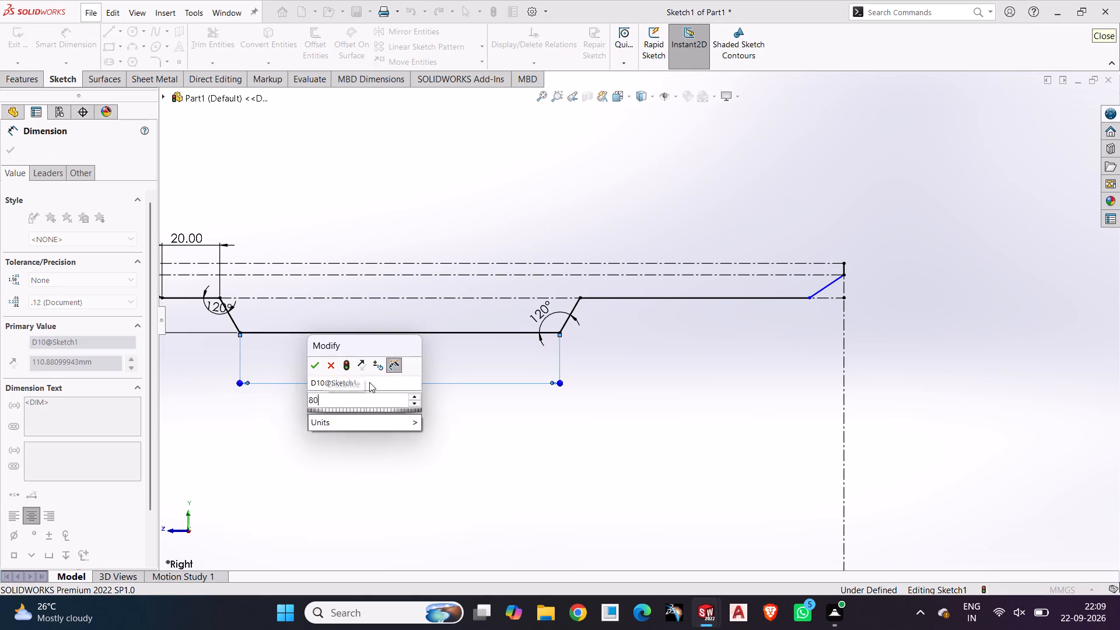
{"action": "left_click", "coordinate": [579, 480]}
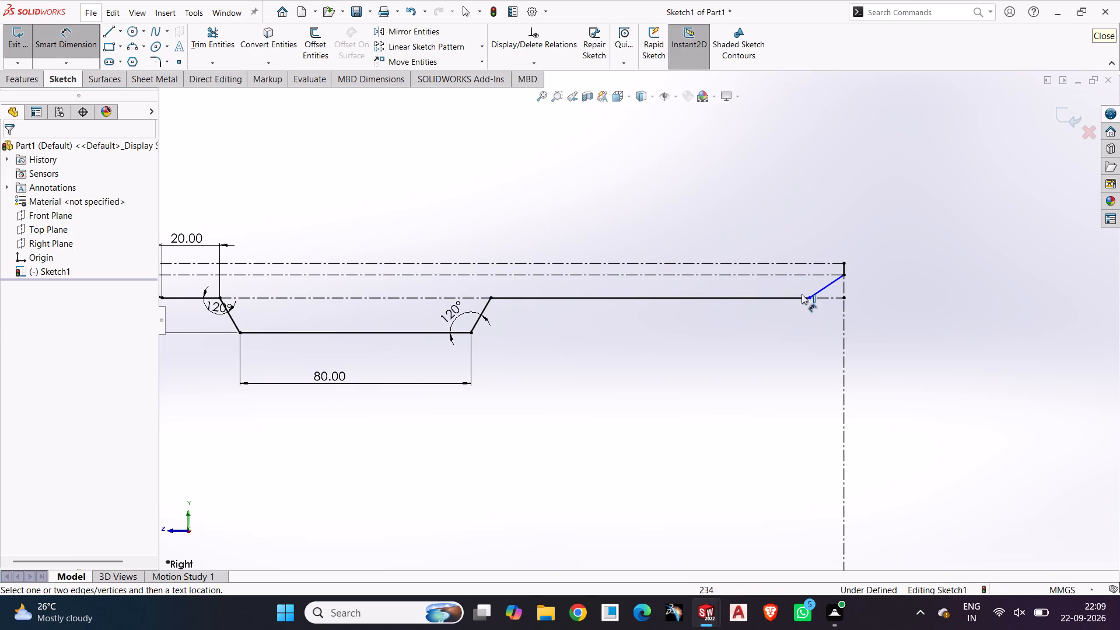
Dimension the angle between the last slope and the far vertical centerline at 60°.
{"action": "scroll", "coordinate": [859, 293], "scroll_direction": "down", "scroll_amount": 5}
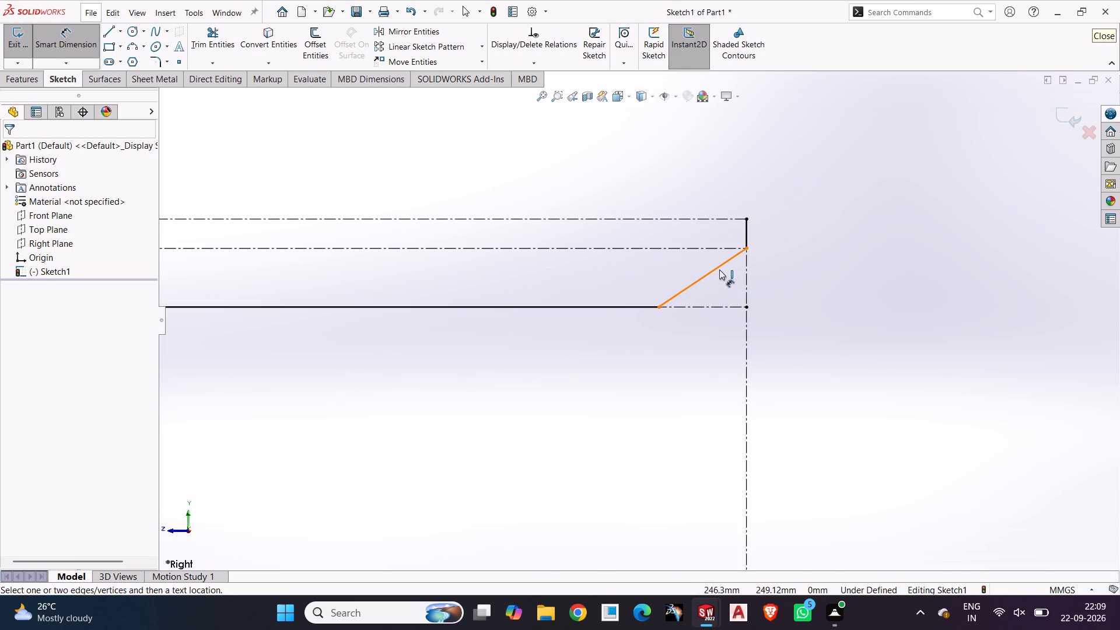
{"action": "left_click", "coordinate": [717, 269]}
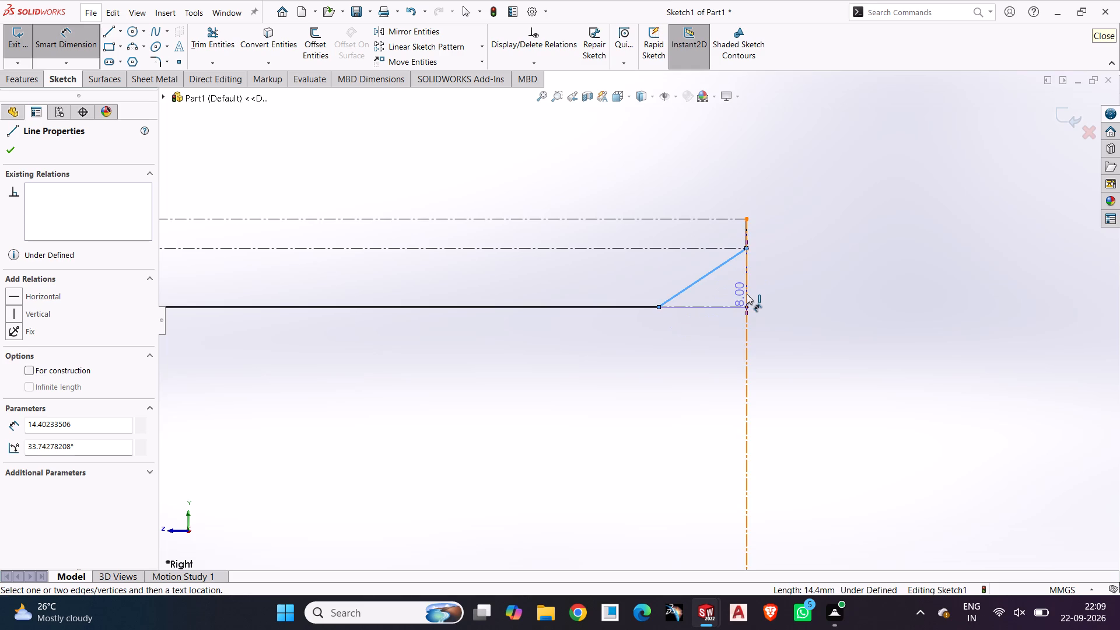
{"action": "left_click", "coordinate": [747, 294]}
{"action": "left_click", "coordinate": [729, 286]}
{"action": "type", "text": "60"}
{"action": "key", "text": "Return"}
{"action": "left_click", "coordinate": [855, 337]}
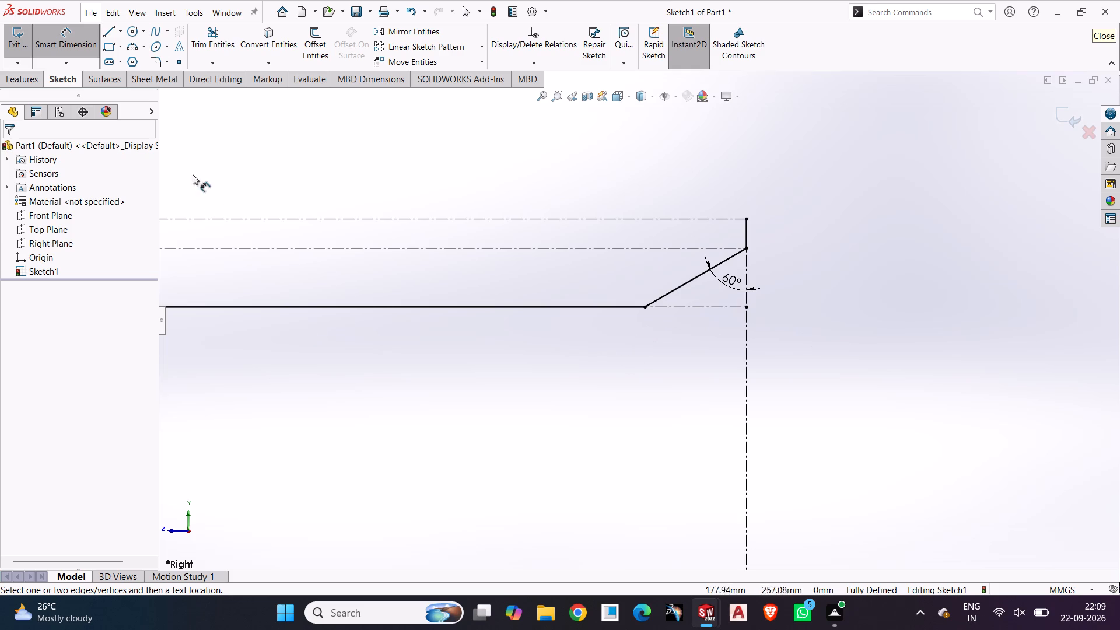
Revolve the rim profile sketch 360° into a surface about the 250 mm horizontal centerline through the origin.
{"action": "left_click", "coordinate": [120, 79]}
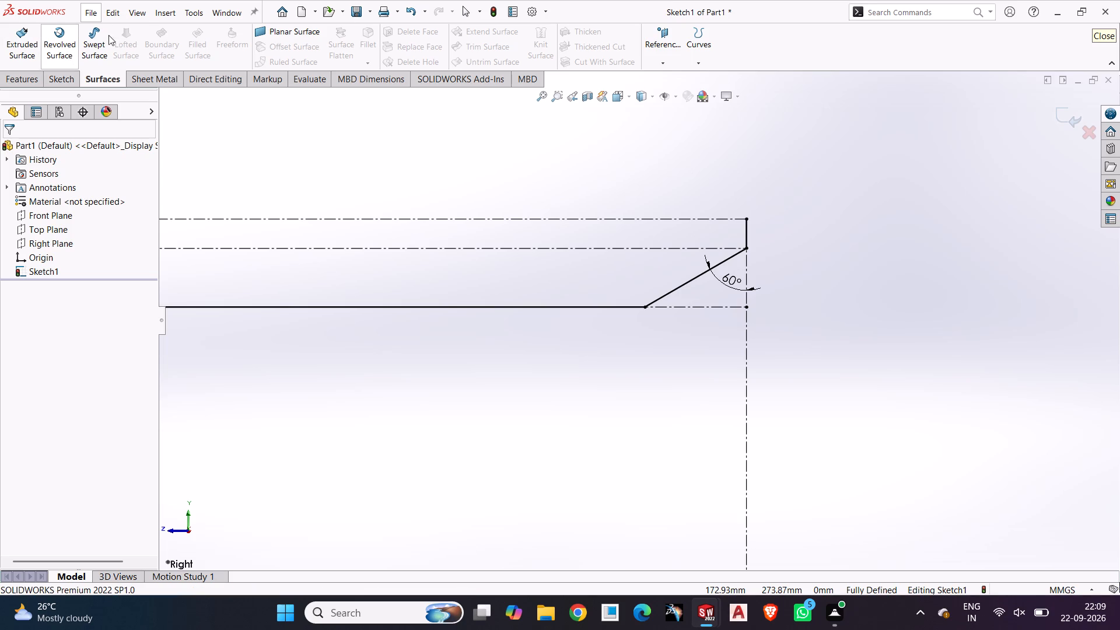
{"action": "left_click", "coordinate": [61, 45]}
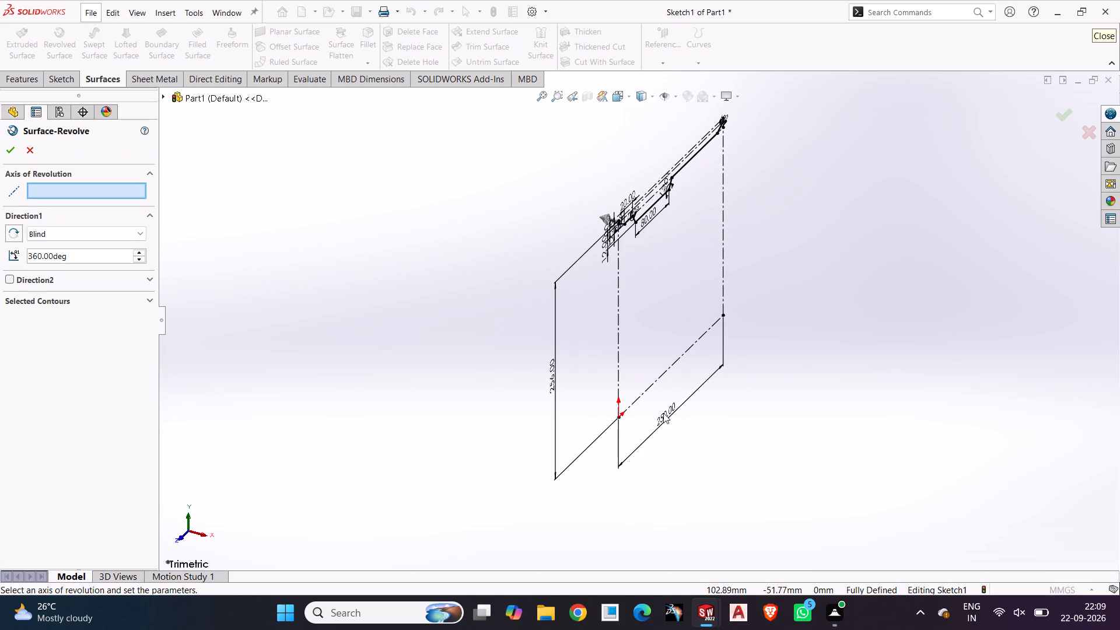
{"action": "left_click", "coordinate": [668, 367]}
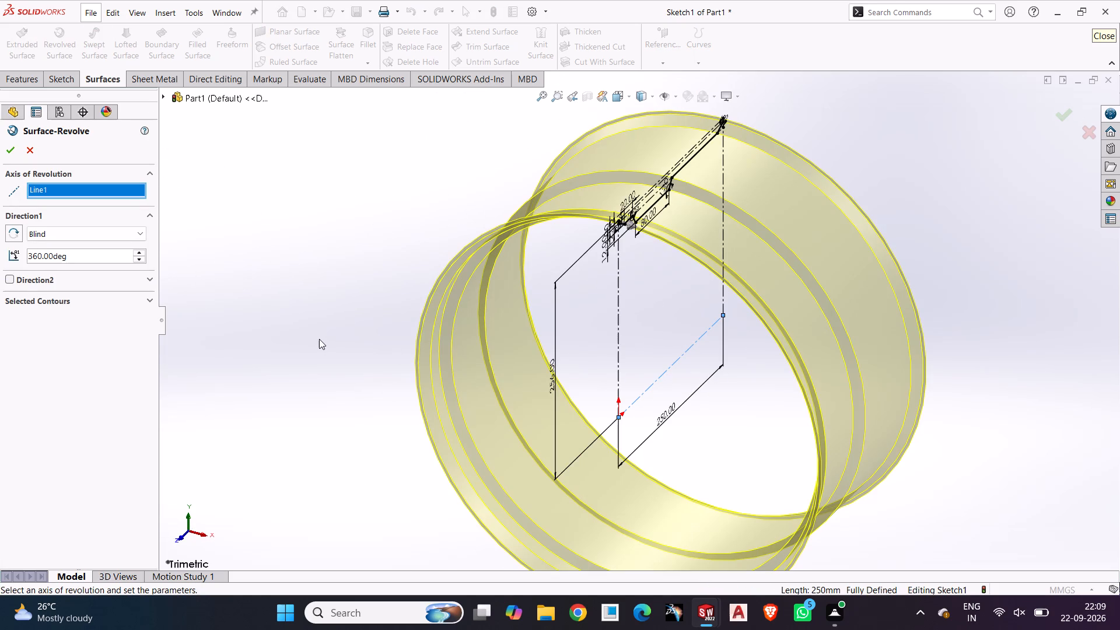
{"action": "middle_click_drag", "start_coordinate": [351, 394], "coordinate": [301, 418]}
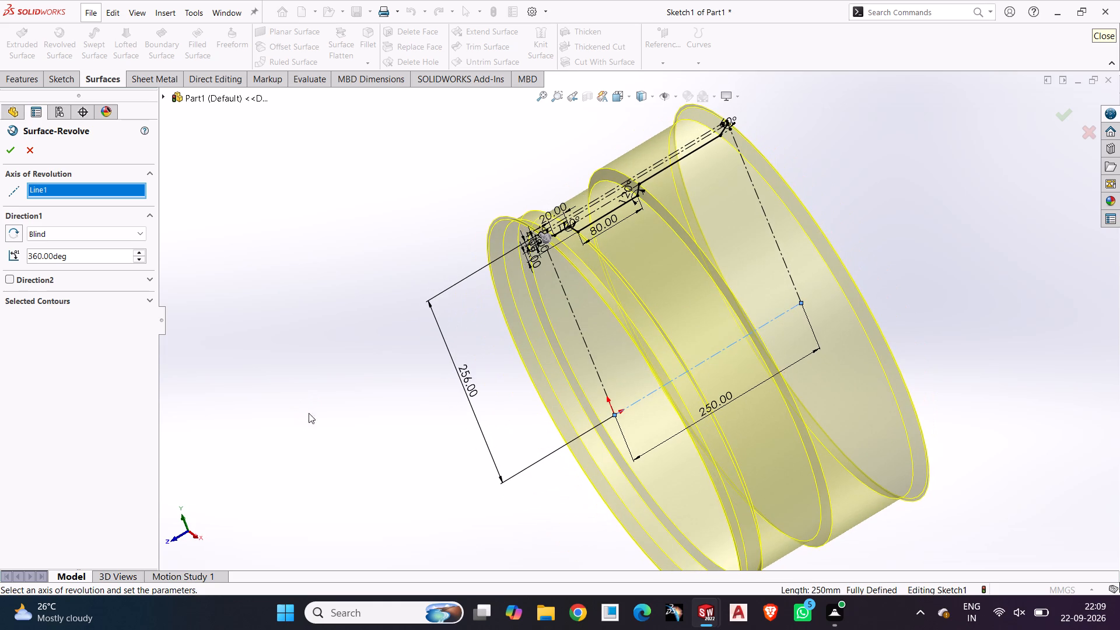
{"action": "scroll", "coordinate": [328, 395], "scroll_direction": "up", "scroll_amount": 1}
{"action": "middle_click_drag", "start_coordinate": [877, 310], "coordinate": [945, 316]}
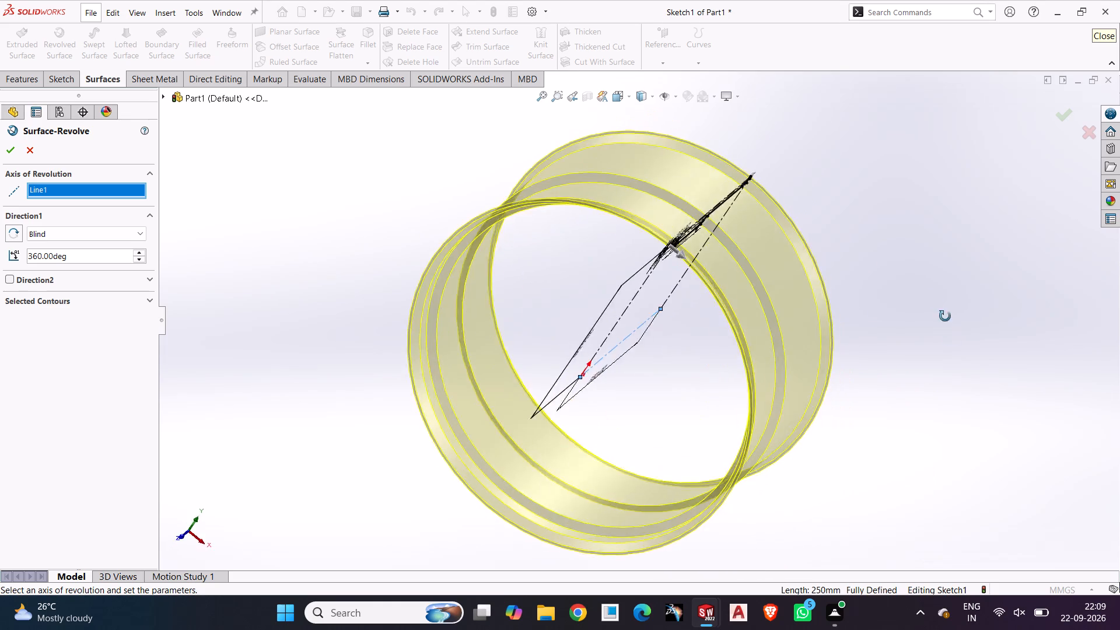
{"action": "middle_click_drag", "start_coordinate": [945, 316], "coordinate": [886, 256]}
{"action": "left_click", "coordinate": [9, 153]}
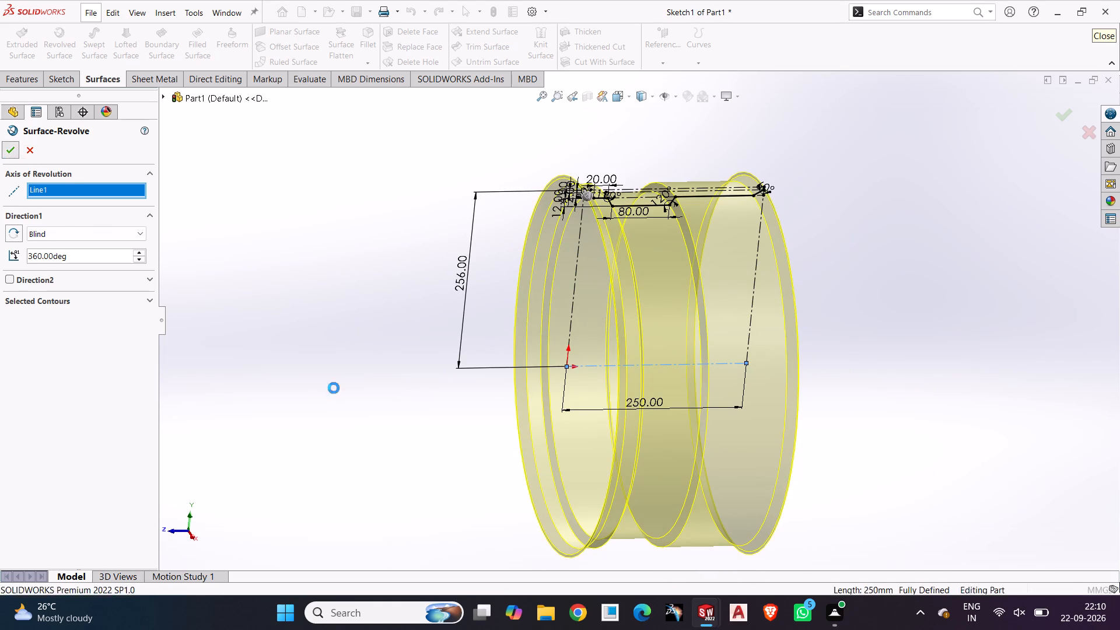
{"action": "left_click", "coordinate": [334, 388]}
{"action": "middle_click_drag", "start_coordinate": [410, 434], "coordinate": [402, 418]}
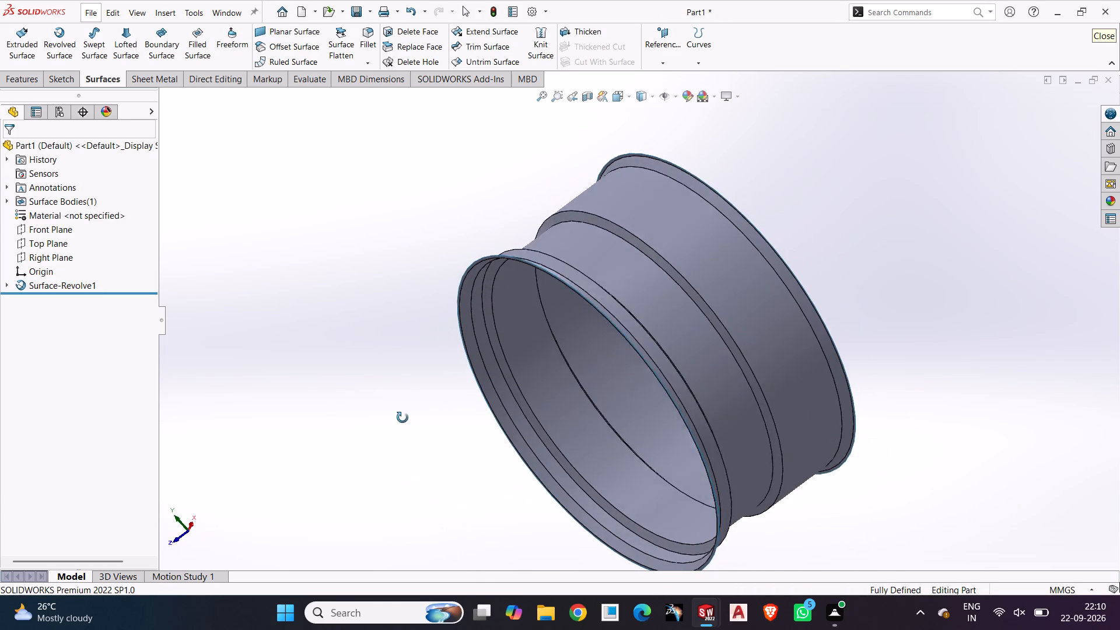
{"action": "middle_click_drag", "start_coordinate": [402, 418], "coordinate": [409, 391]}
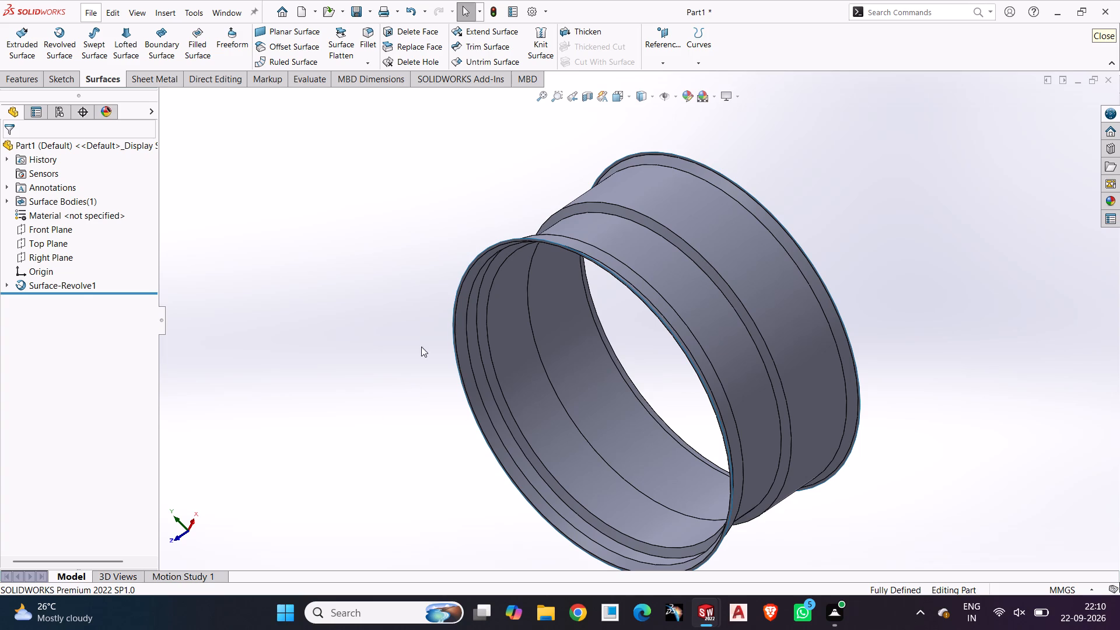
Thicken the revolved rim surface by 3 mm toward its outer side to make it a solid.
{"action": "left_click", "coordinate": [584, 34]}
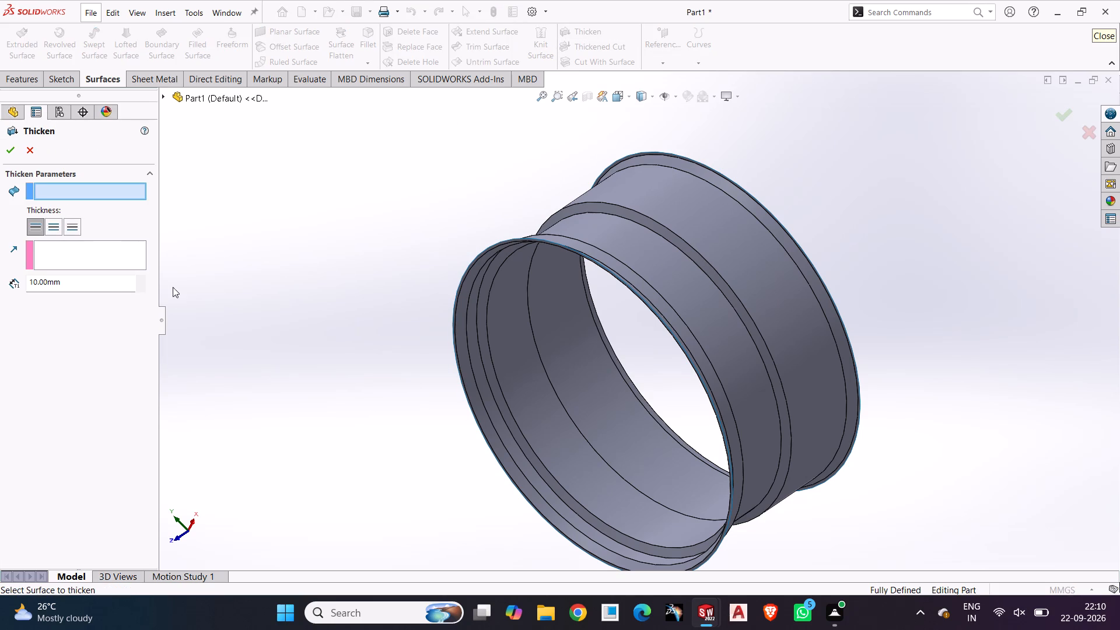
{"action": "left_click", "coordinate": [744, 244]}
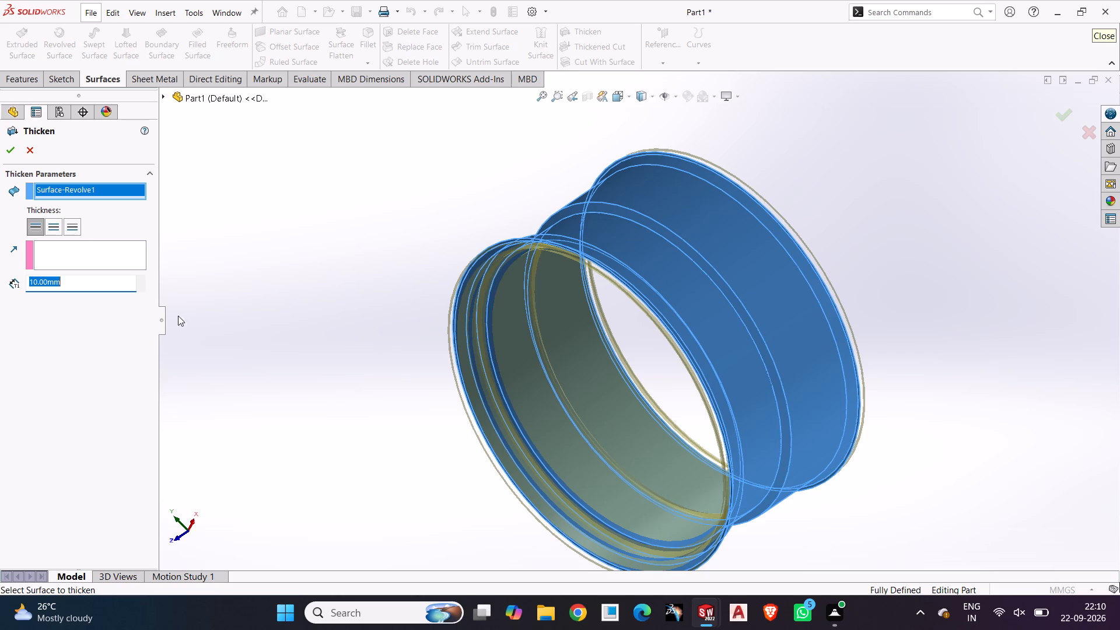
{"action": "left_click", "coordinate": [76, 228]}
{"action": "middle_click_drag", "start_coordinate": [372, 381], "coordinate": [343, 389]}
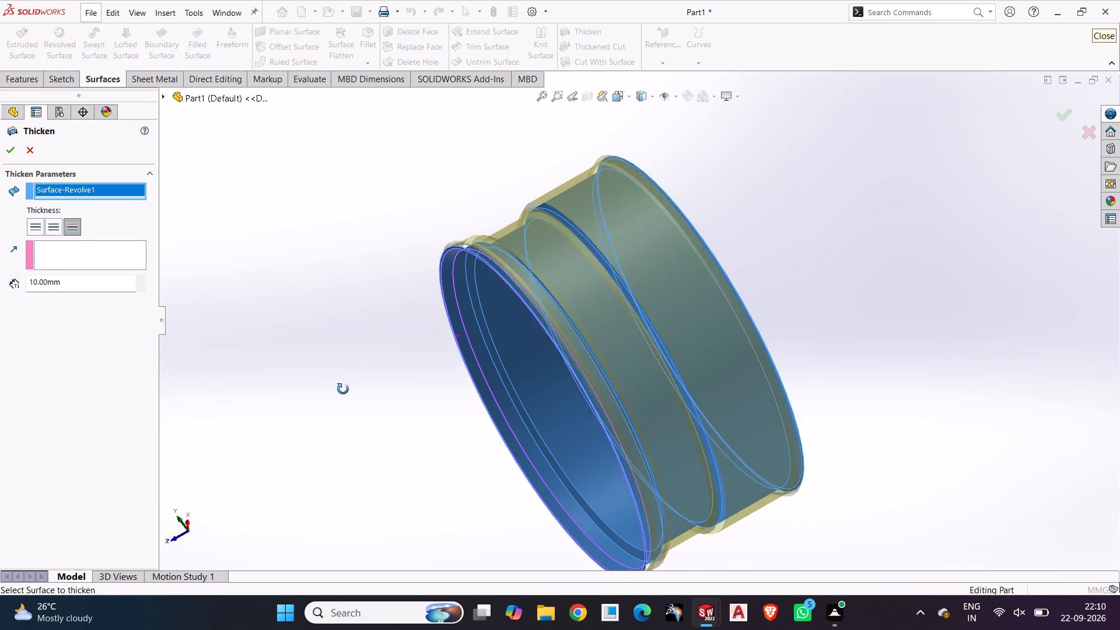
{"action": "middle_click_drag", "start_coordinate": [343, 389], "coordinate": [342, 390]}
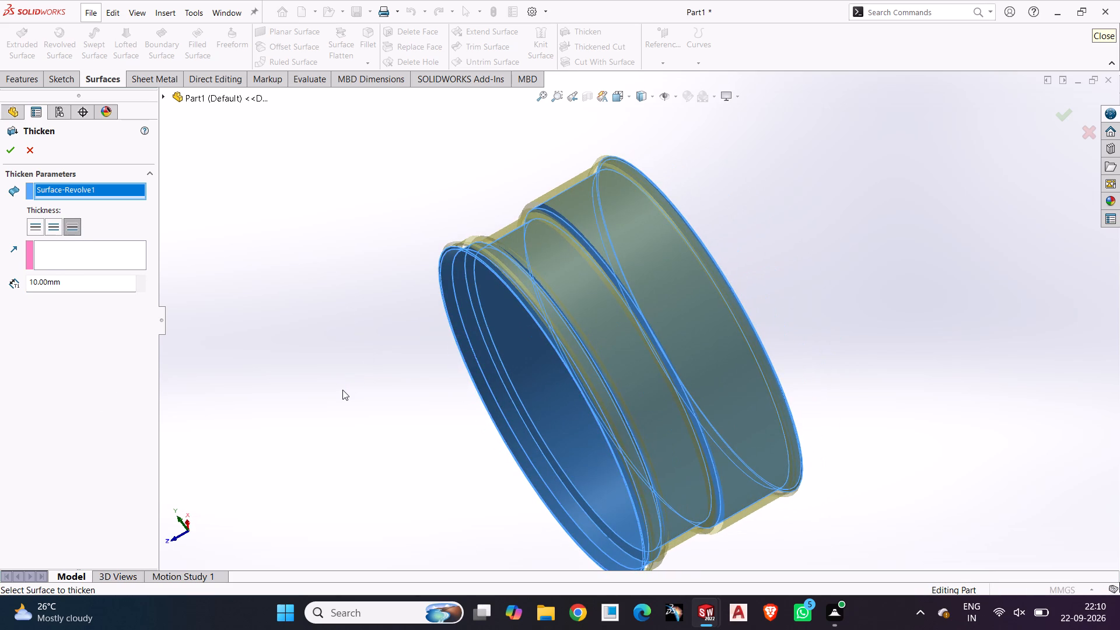
{"action": "left_click_drag", "start_coordinate": [97, 291], "coordinate": [0, 289]}
{"action": "left_click_drag", "start_coordinate": [103, 288], "coordinate": [0, 307]}
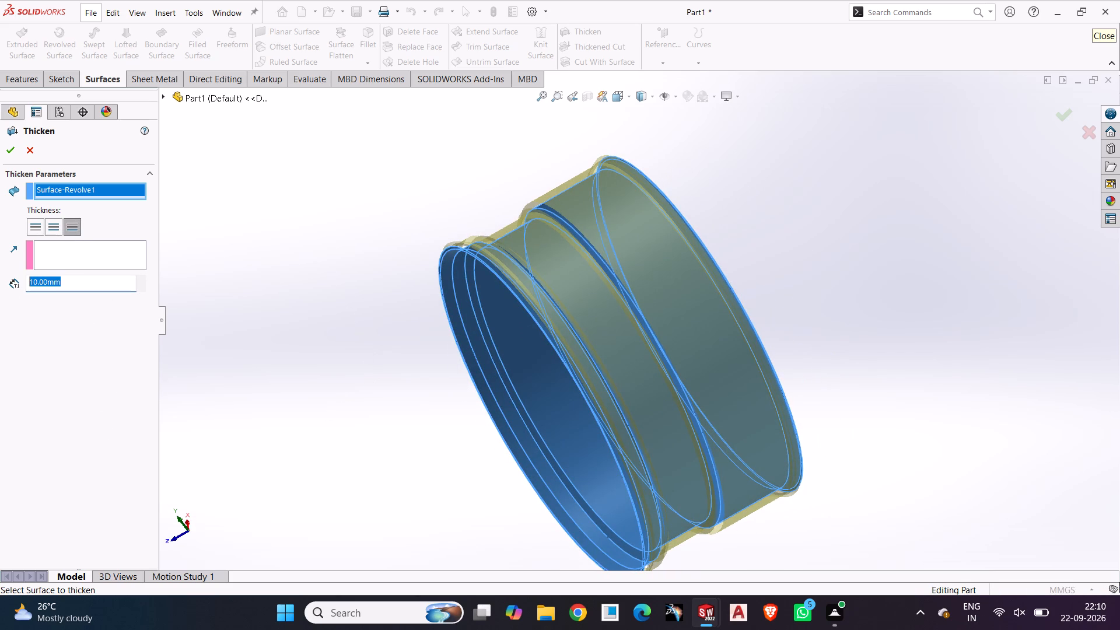
{"action": "left_click_drag", "start_coordinate": [0, 307], "coordinate": [0, 307]}
{"action": "key", "text": "3"}
{"action": "key", "text": "Return"}
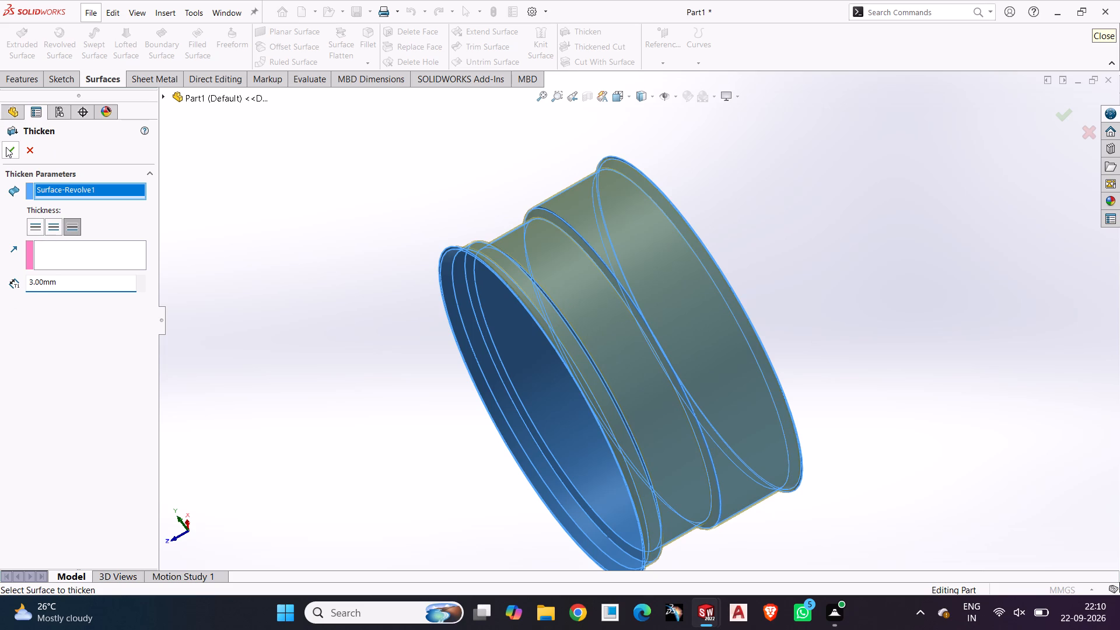
{"action": "left_click_drag", "start_coordinate": [6, 147], "coordinate": [9, 155]}
{"action": "left_click", "coordinate": [382, 430]}
{"action": "middle_click_drag", "start_coordinate": [393, 452], "coordinate": [464, 409]}
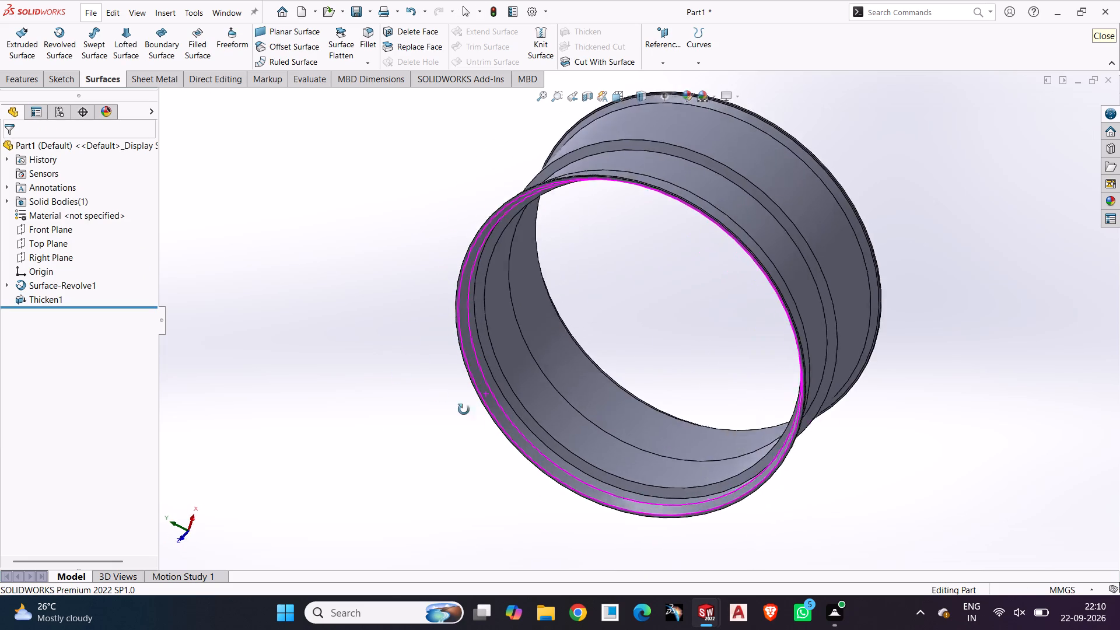
{"action": "middle_click_drag", "start_coordinate": [464, 409], "coordinate": [419, 367]}
{"action": "left_click", "coordinate": [402, 367]}
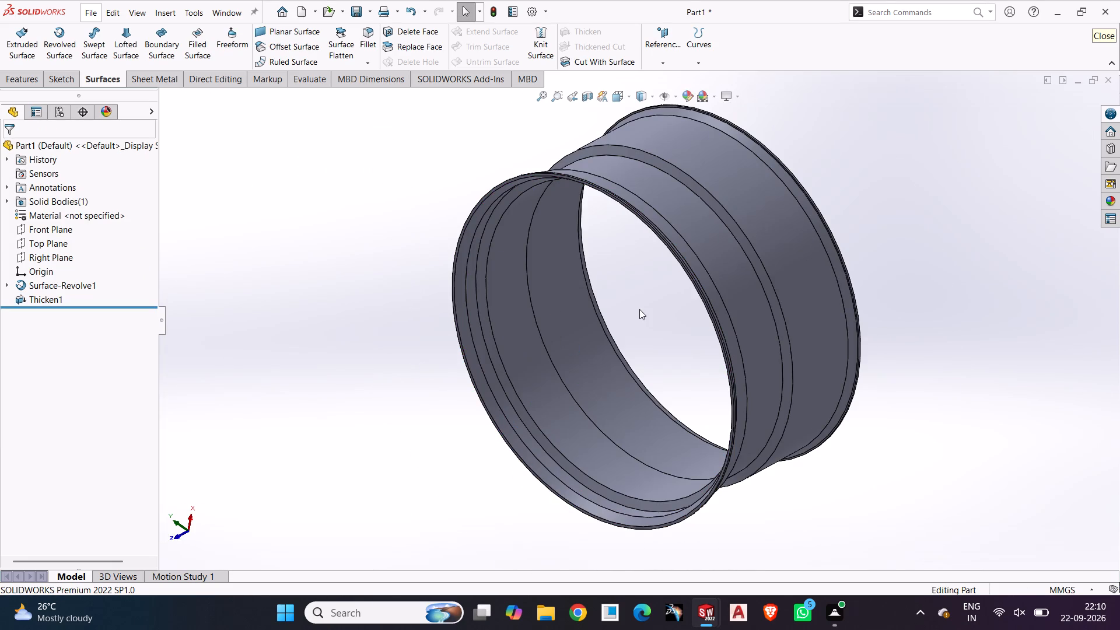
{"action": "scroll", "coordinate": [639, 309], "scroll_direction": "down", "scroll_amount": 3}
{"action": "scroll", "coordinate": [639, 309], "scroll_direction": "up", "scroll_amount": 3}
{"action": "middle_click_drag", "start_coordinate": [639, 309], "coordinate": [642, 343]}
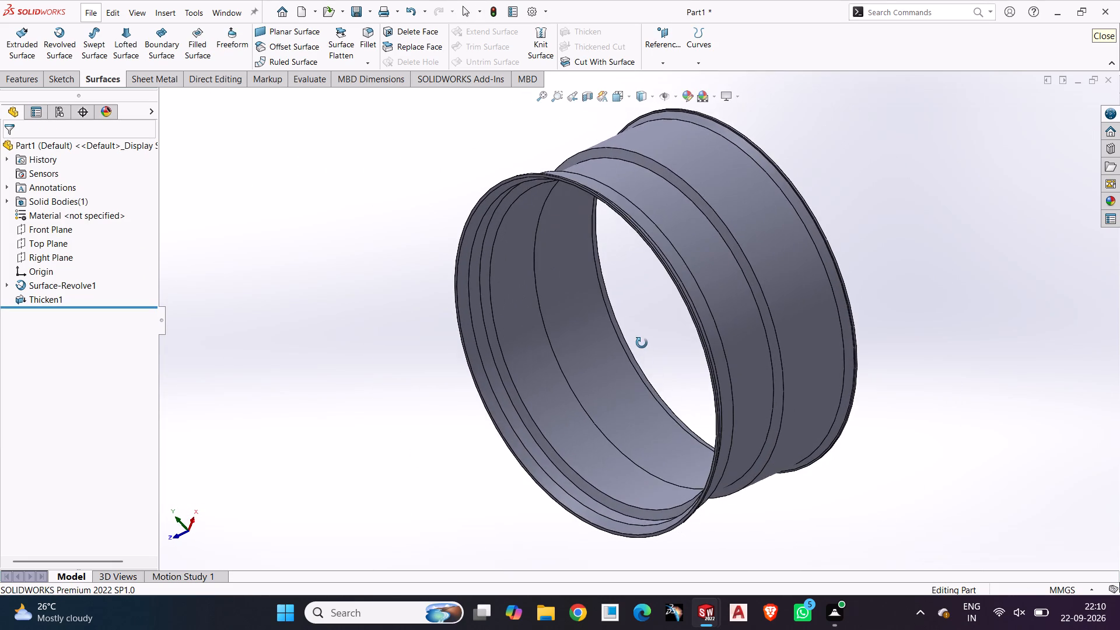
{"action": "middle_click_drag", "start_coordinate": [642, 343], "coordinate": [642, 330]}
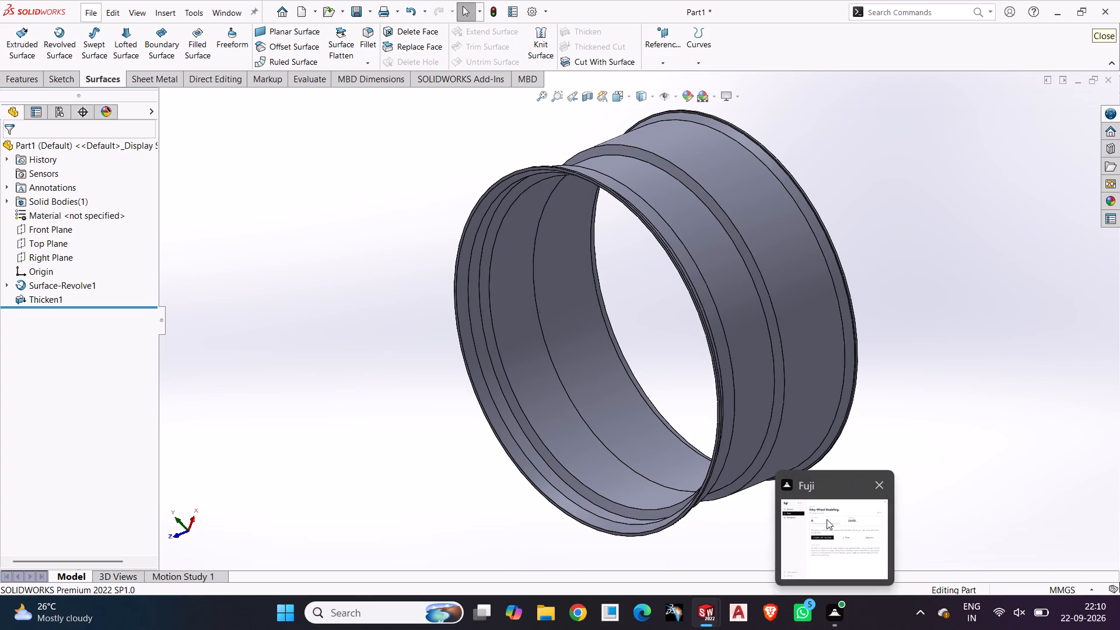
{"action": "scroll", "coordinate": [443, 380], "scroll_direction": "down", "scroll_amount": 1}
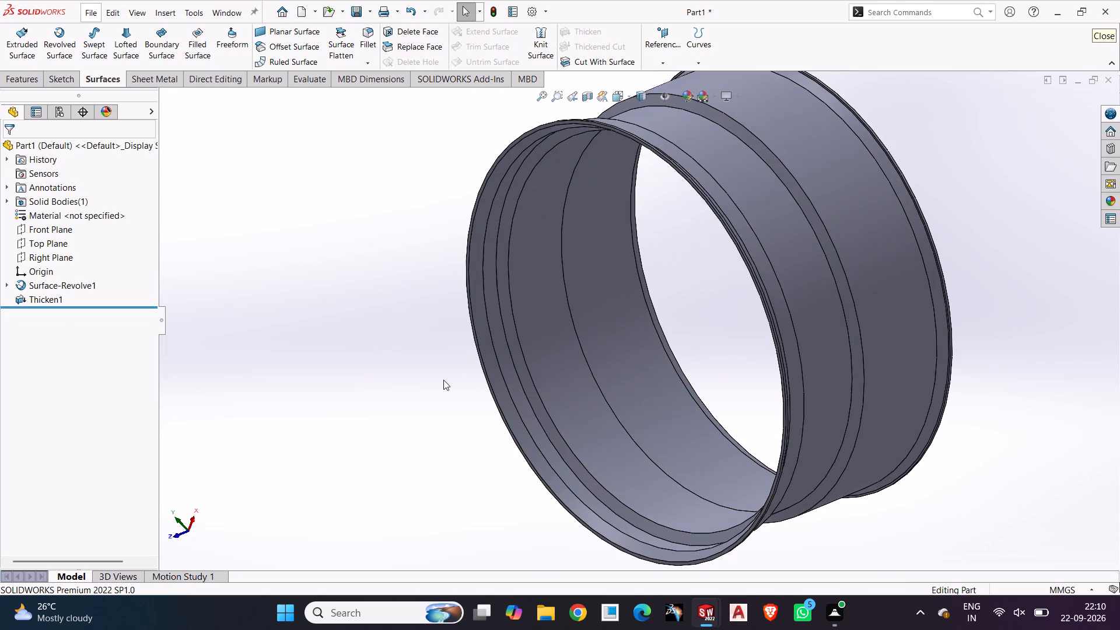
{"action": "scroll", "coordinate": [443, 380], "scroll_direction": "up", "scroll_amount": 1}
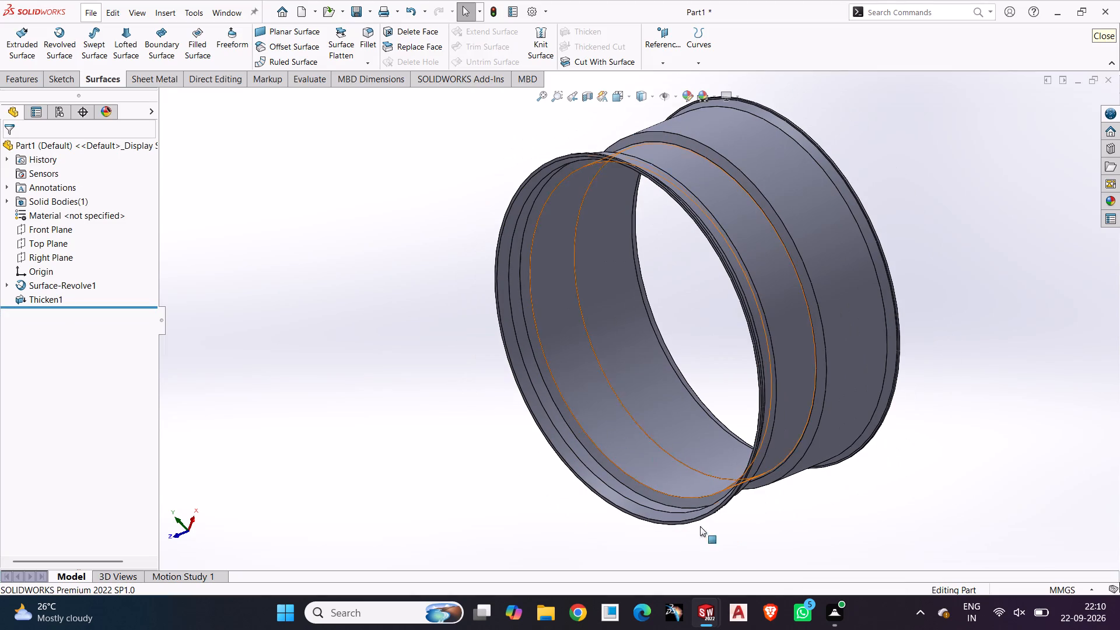
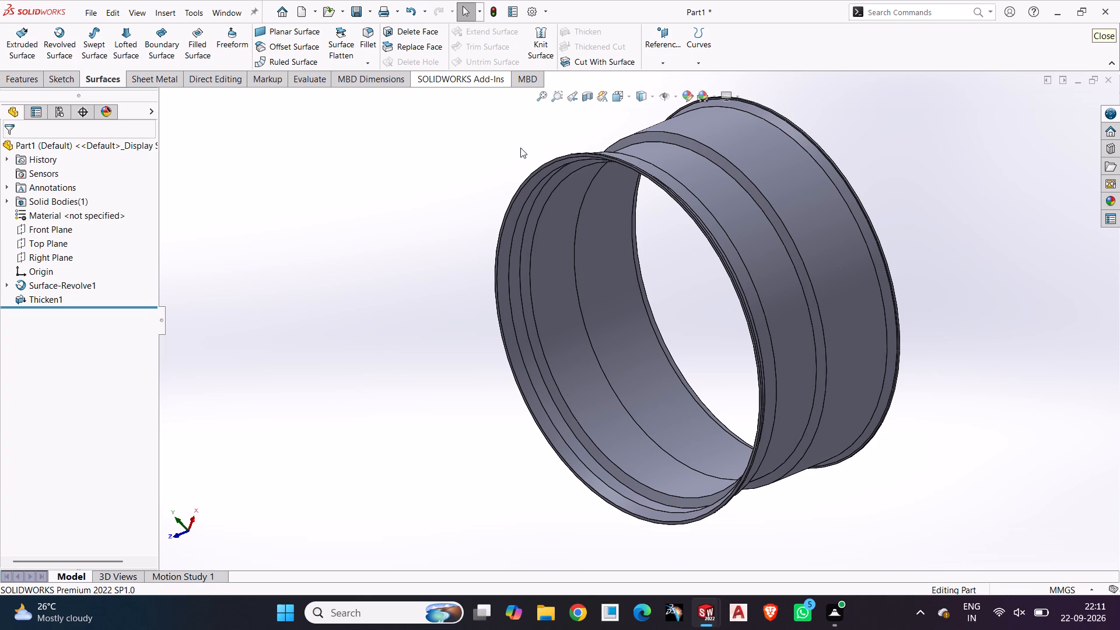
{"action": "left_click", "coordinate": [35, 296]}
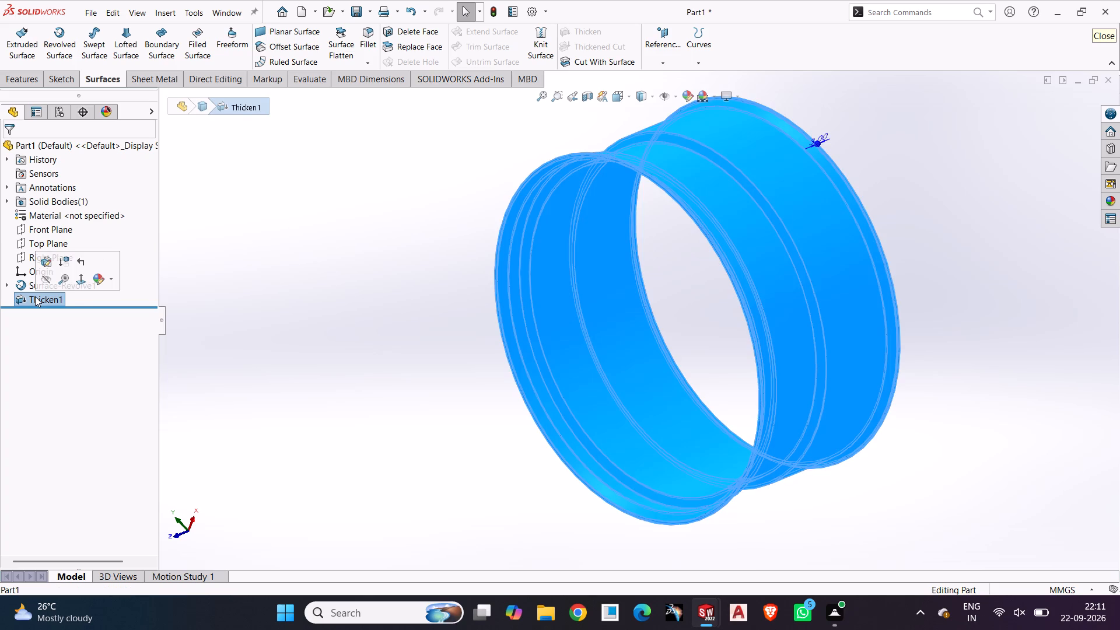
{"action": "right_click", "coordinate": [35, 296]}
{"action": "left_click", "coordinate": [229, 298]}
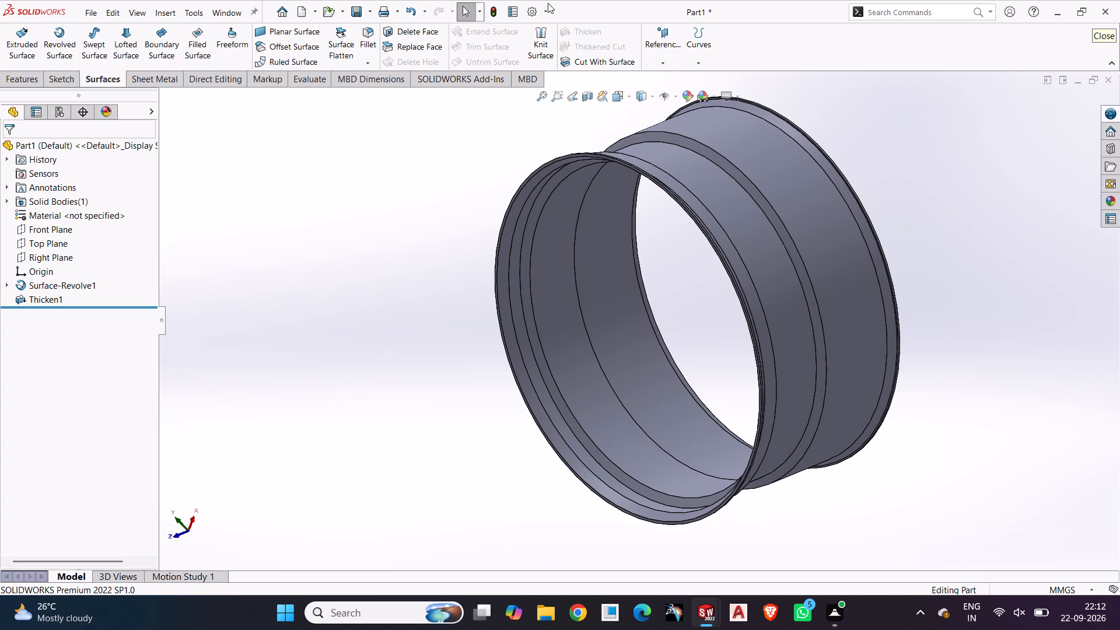
Raise the document's shaded and wireframe image quality resolutions into the red zone near the high end.
{"action": "left_click", "coordinate": [528, 7]}
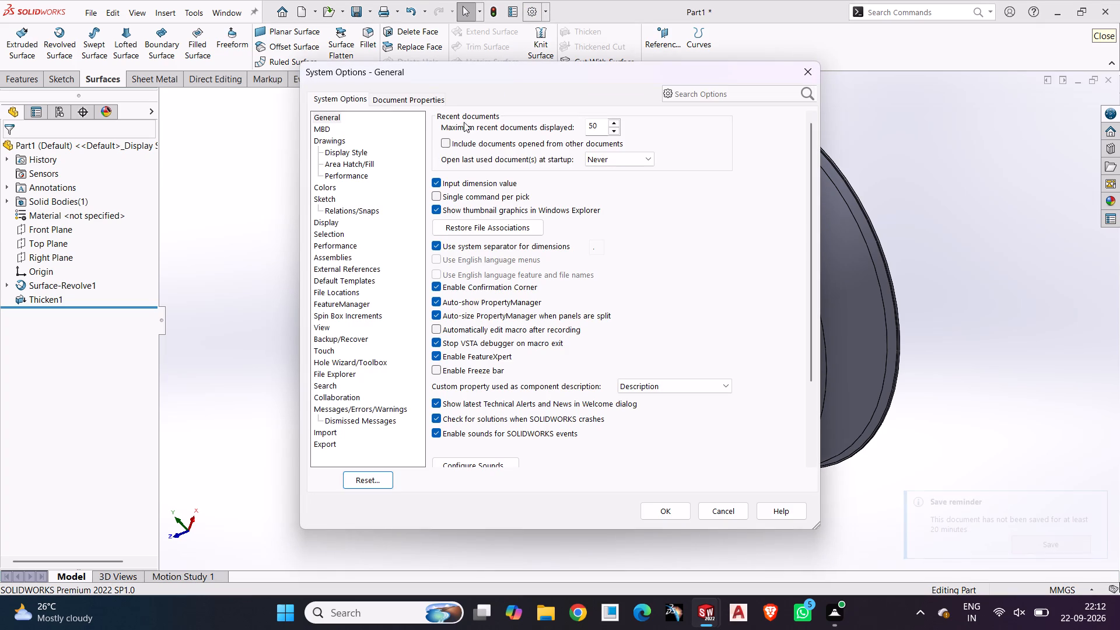
{"action": "left_click", "coordinate": [409, 95]}
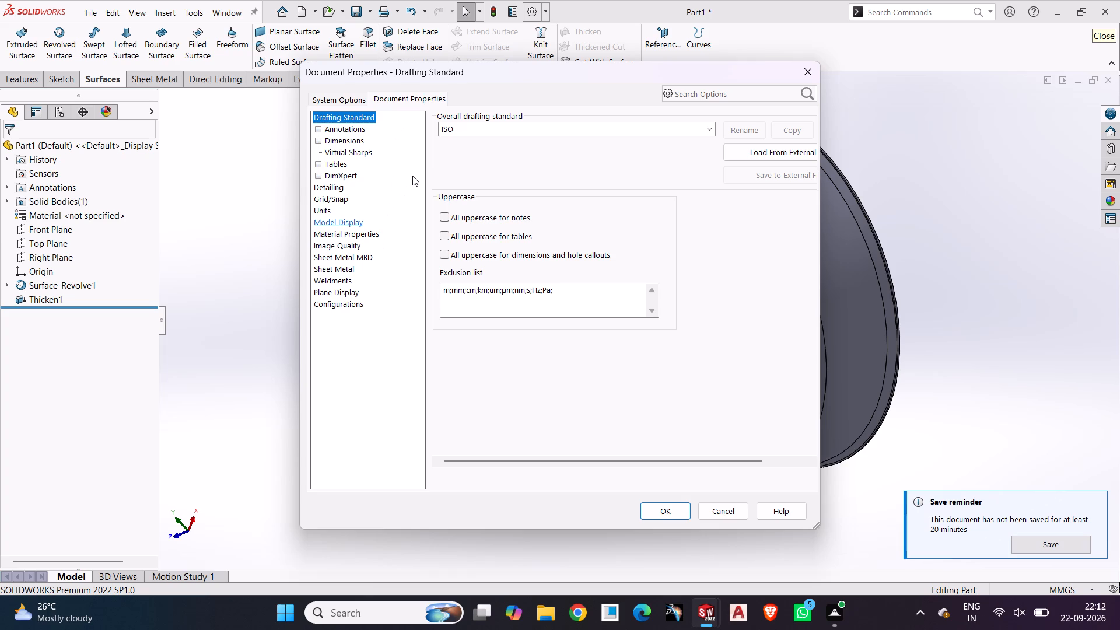
{"action": "left_click", "coordinate": [342, 247]}
{"action": "left_click_drag", "start_coordinate": [552, 142], "coordinate": [683, 141]}
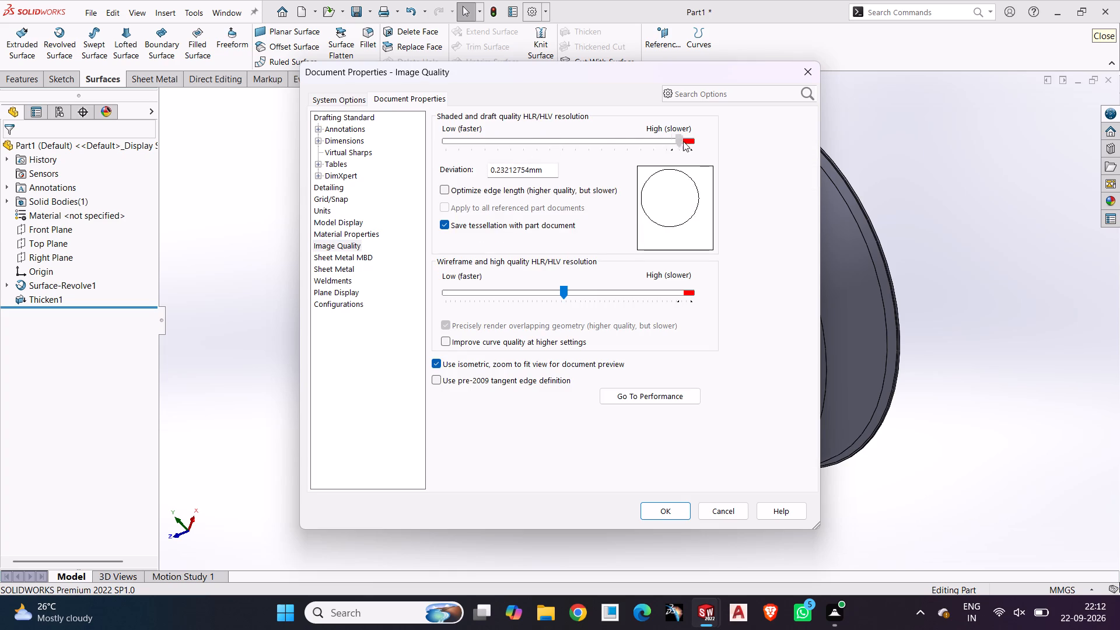
{"action": "left_click_drag", "start_coordinate": [683, 141], "coordinate": [693, 142]}
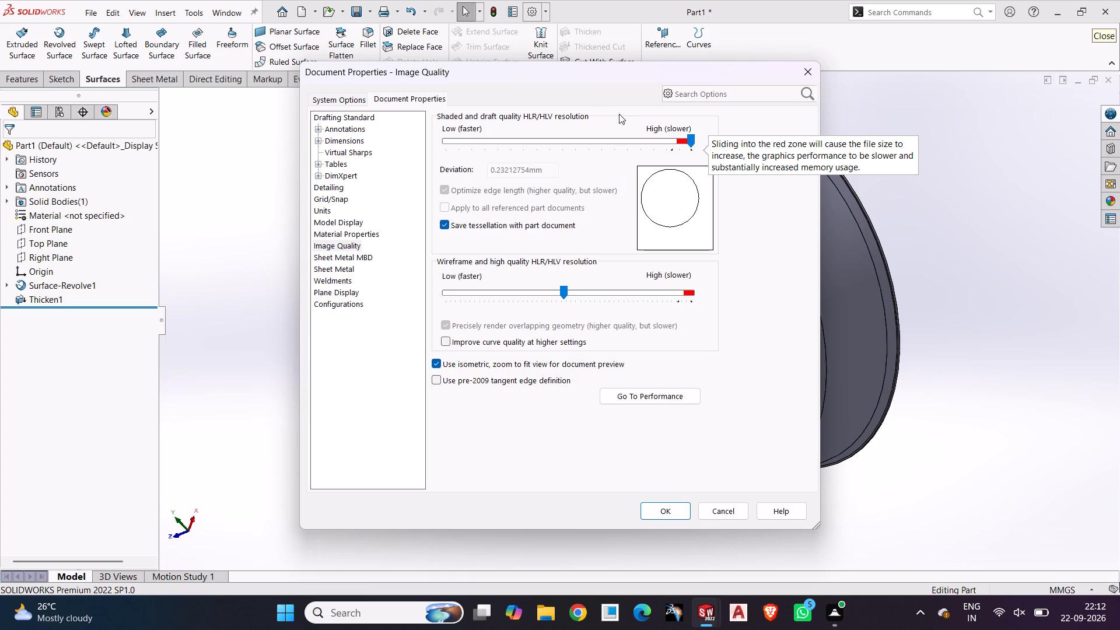
{"action": "scroll", "coordinate": [687, 122], "scroll_direction": "down", "scroll_amount": 4}
{"action": "left_click_drag", "start_coordinate": [689, 138], "coordinate": [686, 142]}
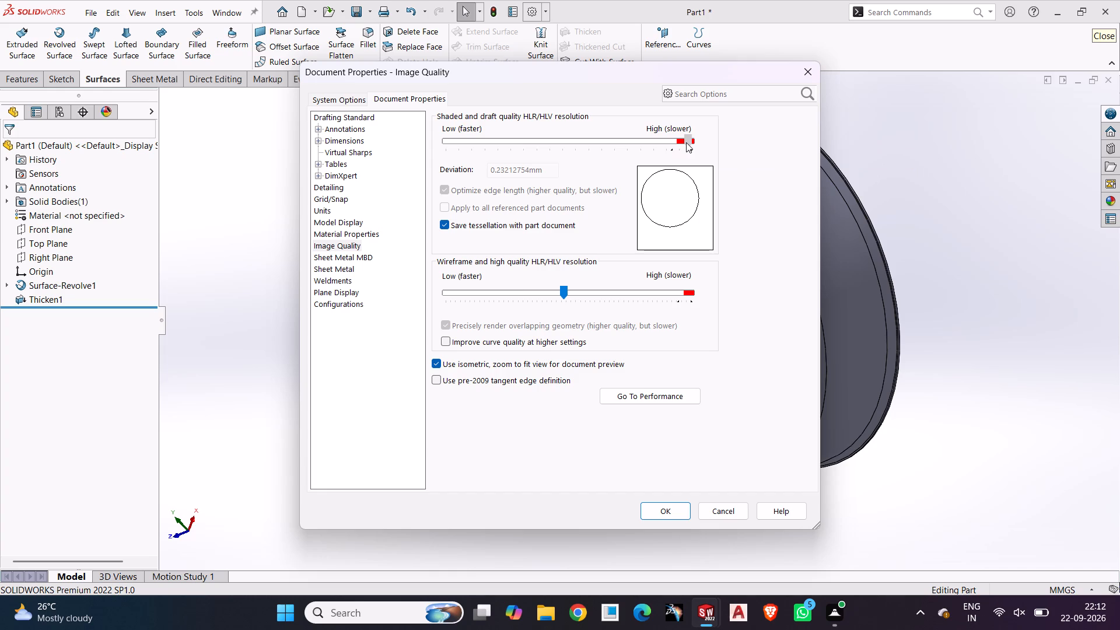
{"action": "left_click_drag", "start_coordinate": [686, 142], "coordinate": [684, 144]}
{"action": "left_click_drag", "start_coordinate": [566, 290], "coordinate": [669, 292]}
{"action": "left_click_drag", "start_coordinate": [669, 292], "coordinate": [690, 296]}
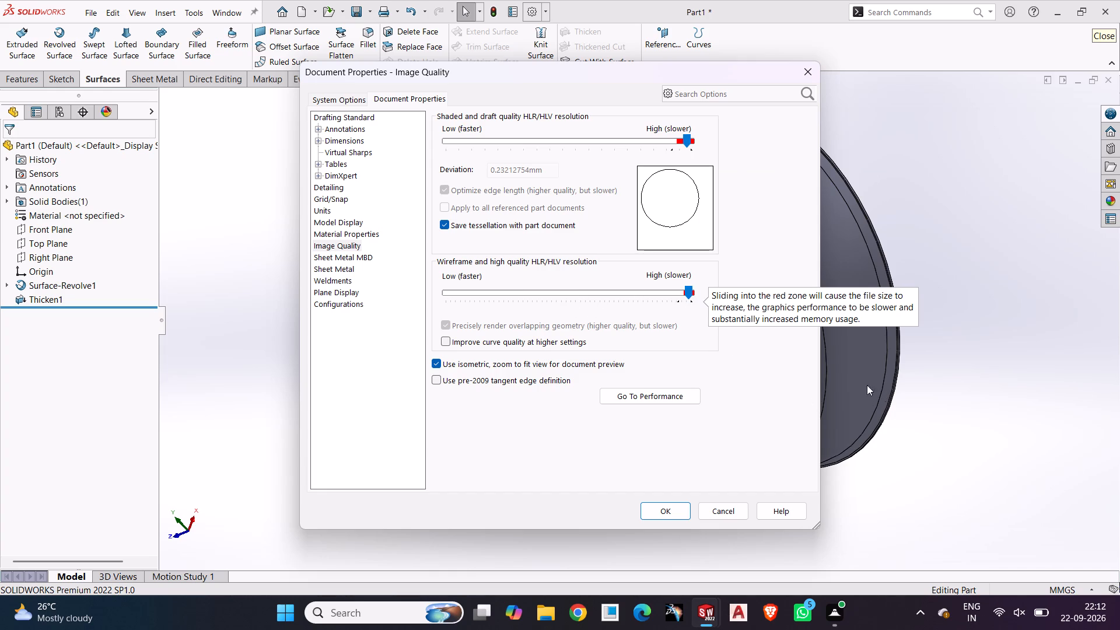
{"action": "left_click", "coordinate": [682, 506]}
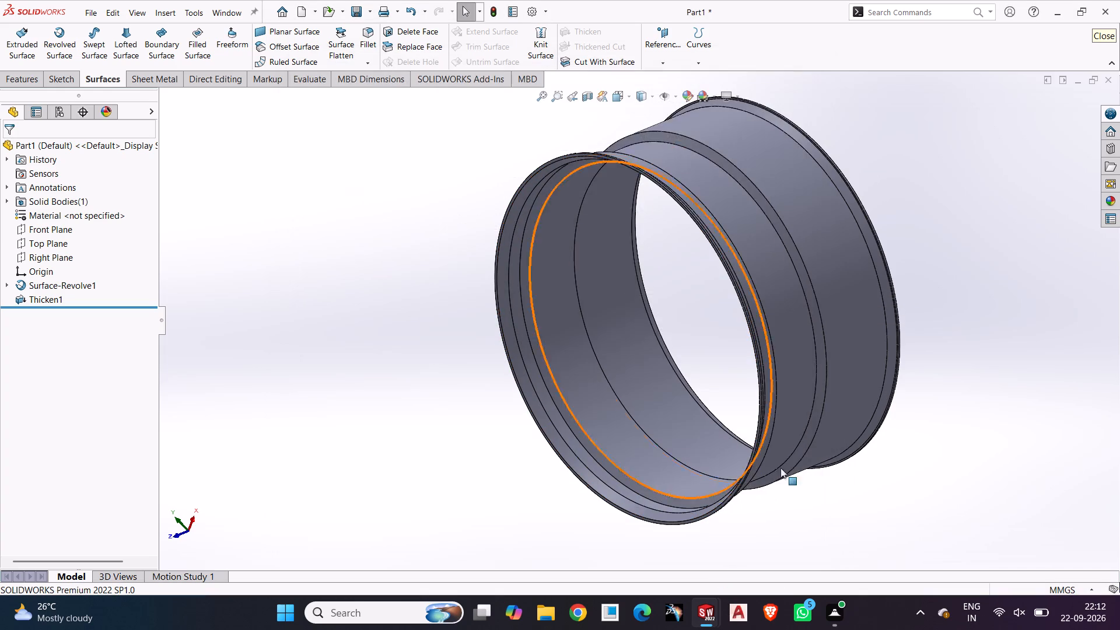
{"action": "left_click", "coordinate": [883, 463]}
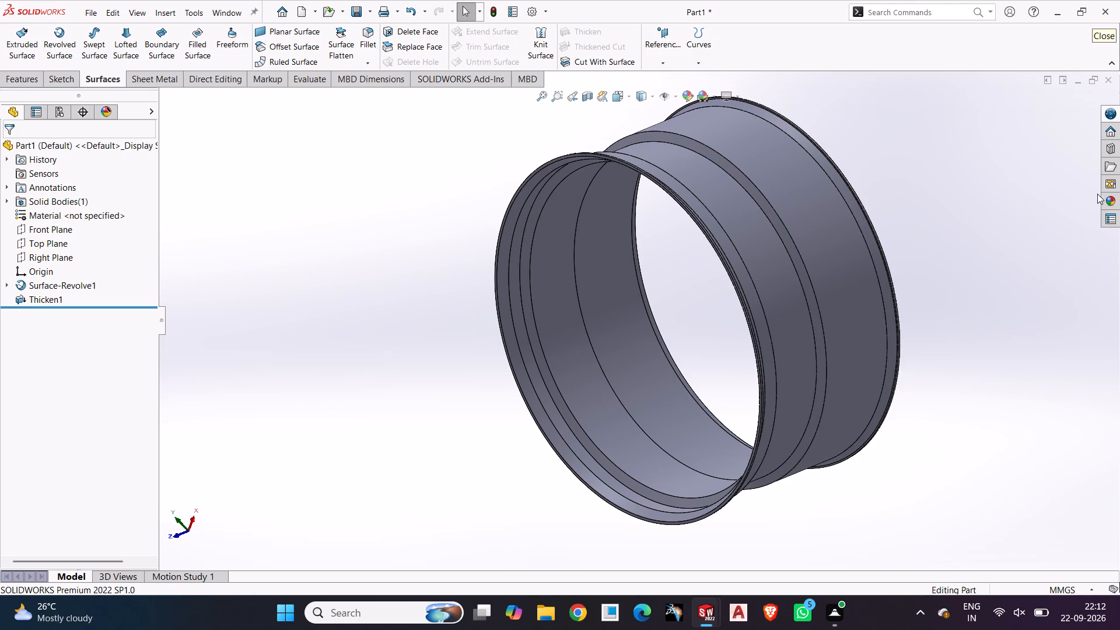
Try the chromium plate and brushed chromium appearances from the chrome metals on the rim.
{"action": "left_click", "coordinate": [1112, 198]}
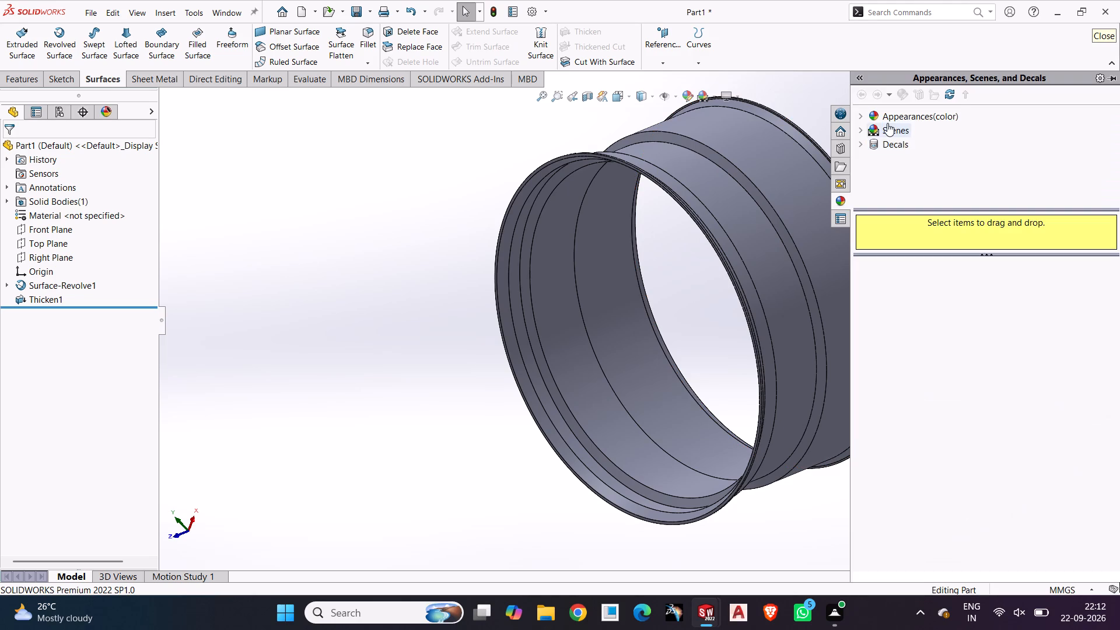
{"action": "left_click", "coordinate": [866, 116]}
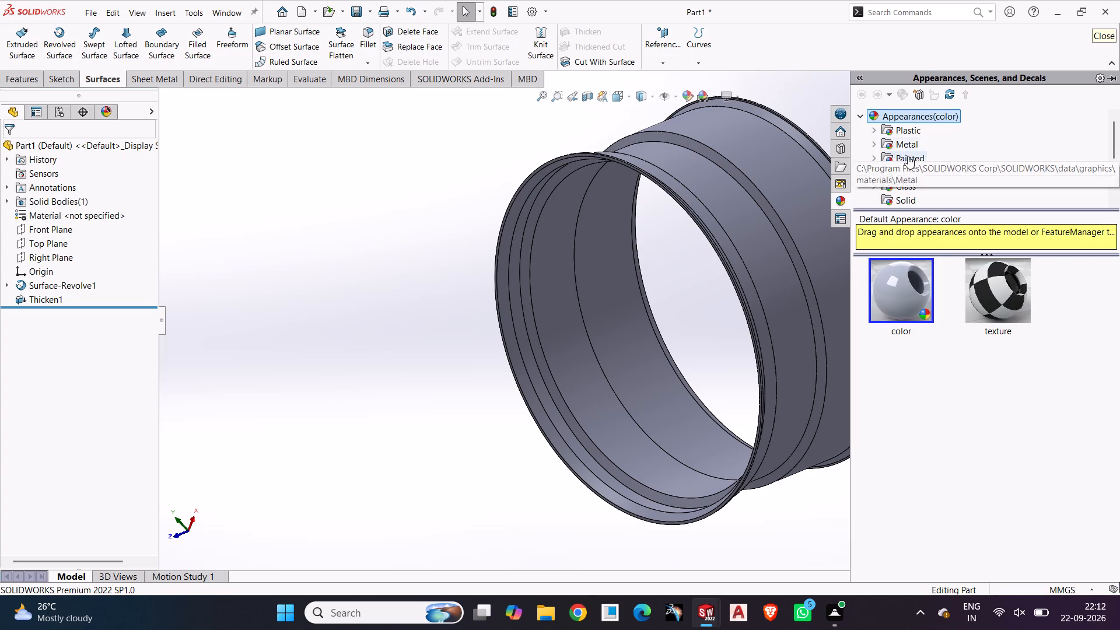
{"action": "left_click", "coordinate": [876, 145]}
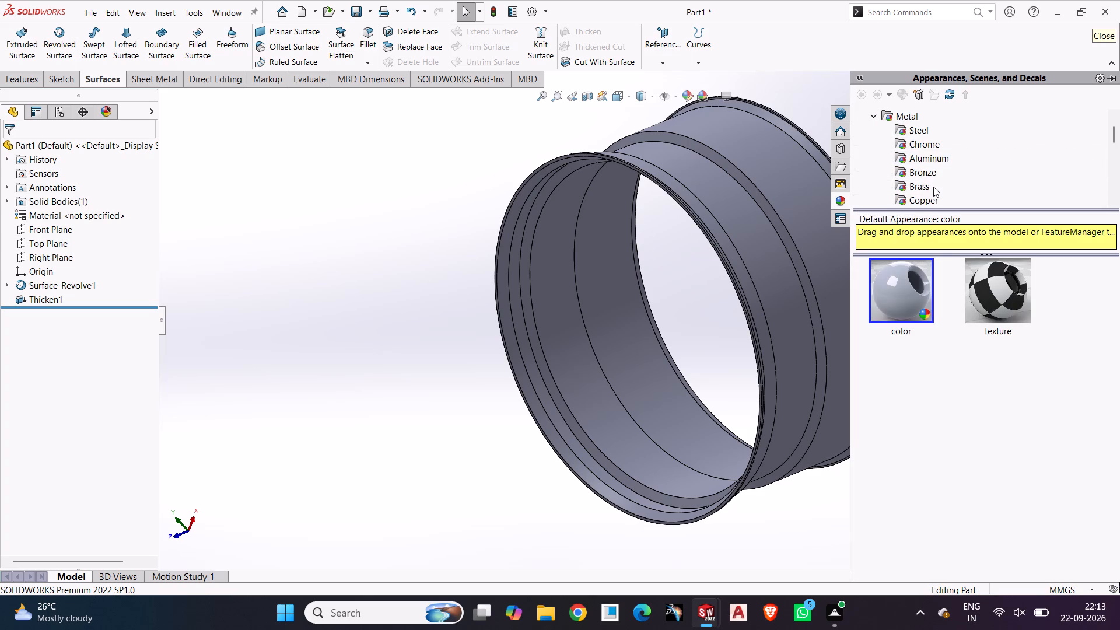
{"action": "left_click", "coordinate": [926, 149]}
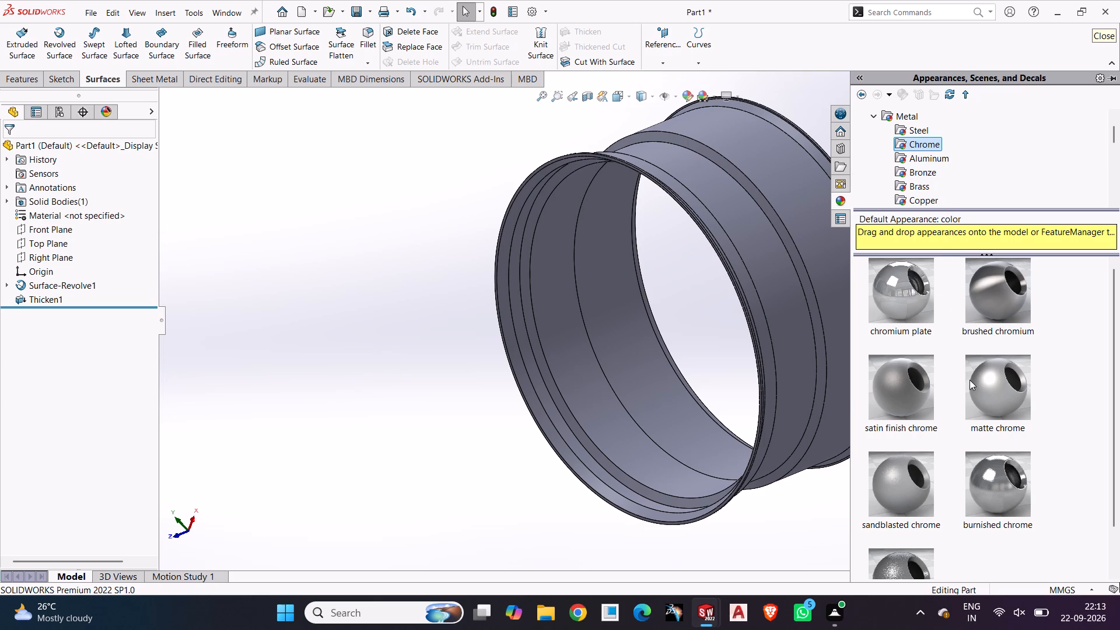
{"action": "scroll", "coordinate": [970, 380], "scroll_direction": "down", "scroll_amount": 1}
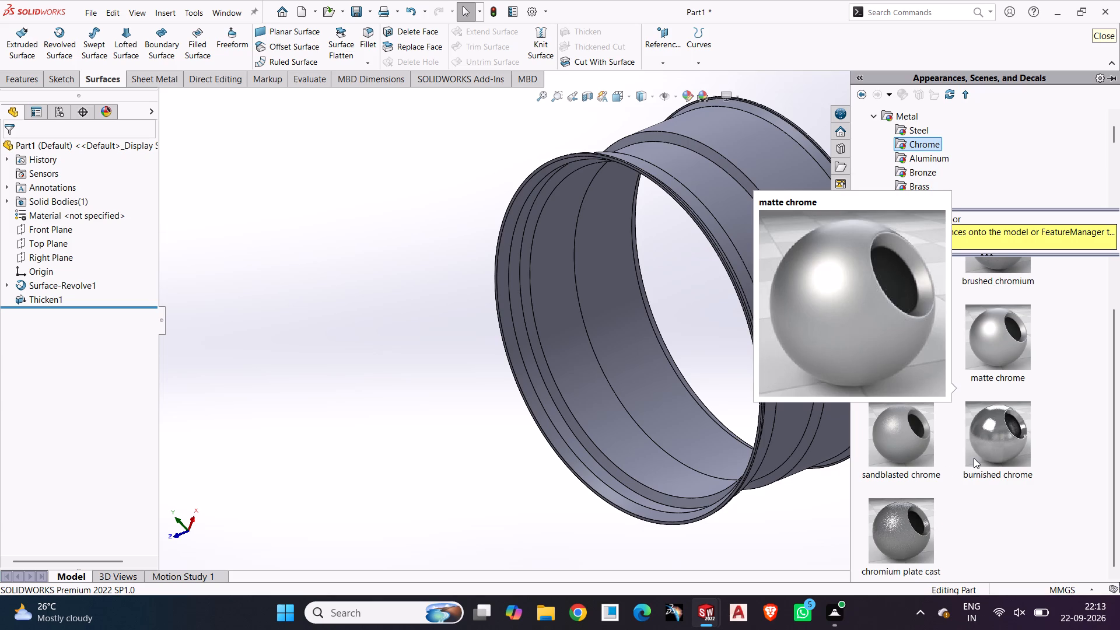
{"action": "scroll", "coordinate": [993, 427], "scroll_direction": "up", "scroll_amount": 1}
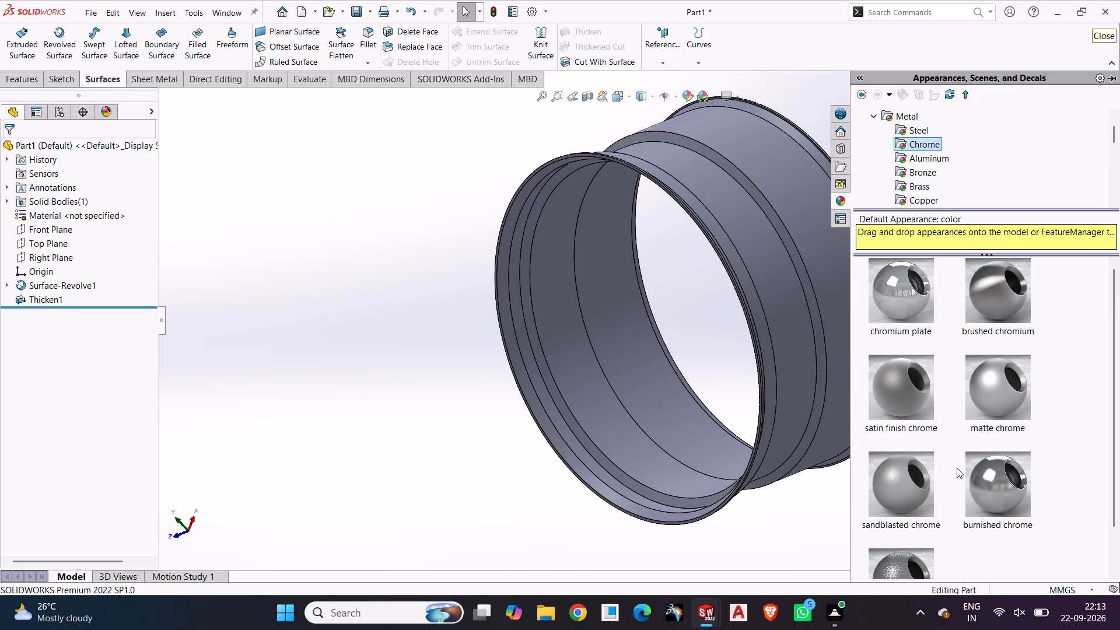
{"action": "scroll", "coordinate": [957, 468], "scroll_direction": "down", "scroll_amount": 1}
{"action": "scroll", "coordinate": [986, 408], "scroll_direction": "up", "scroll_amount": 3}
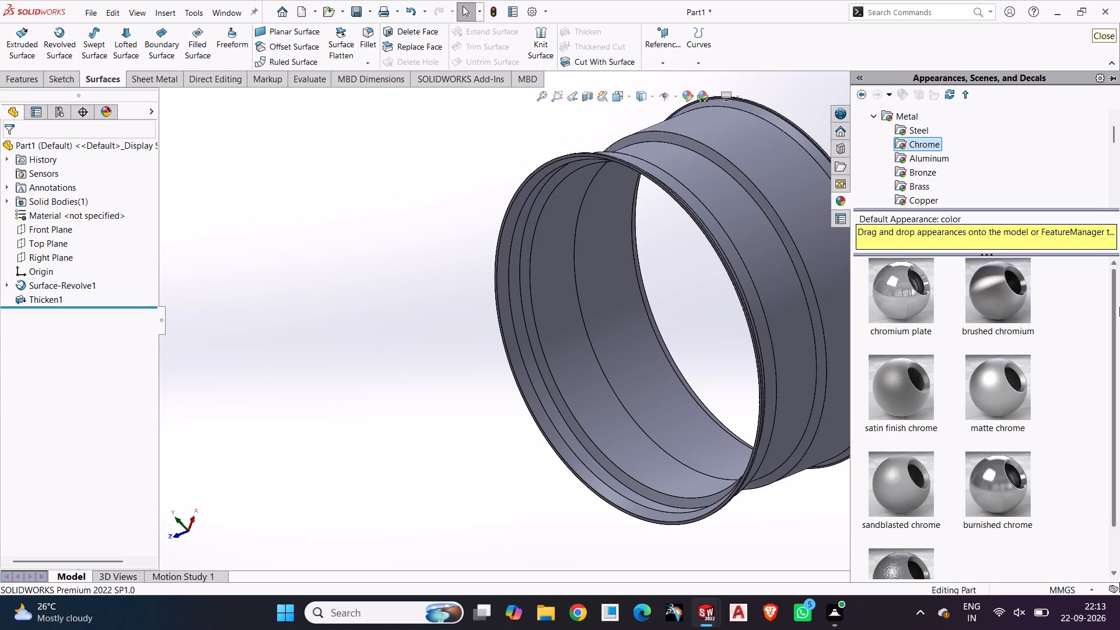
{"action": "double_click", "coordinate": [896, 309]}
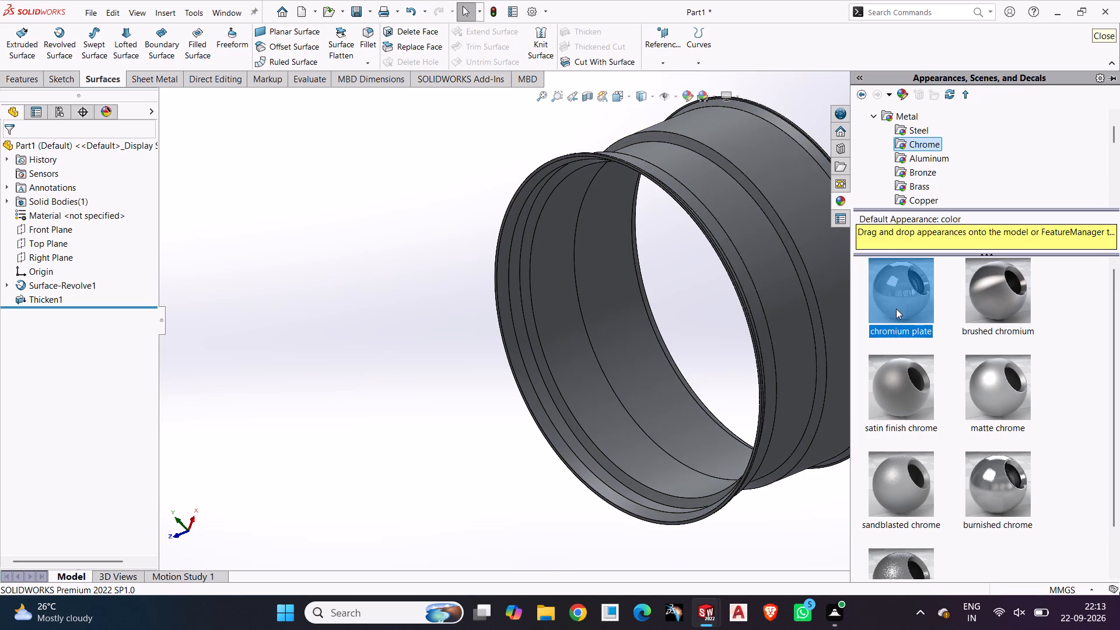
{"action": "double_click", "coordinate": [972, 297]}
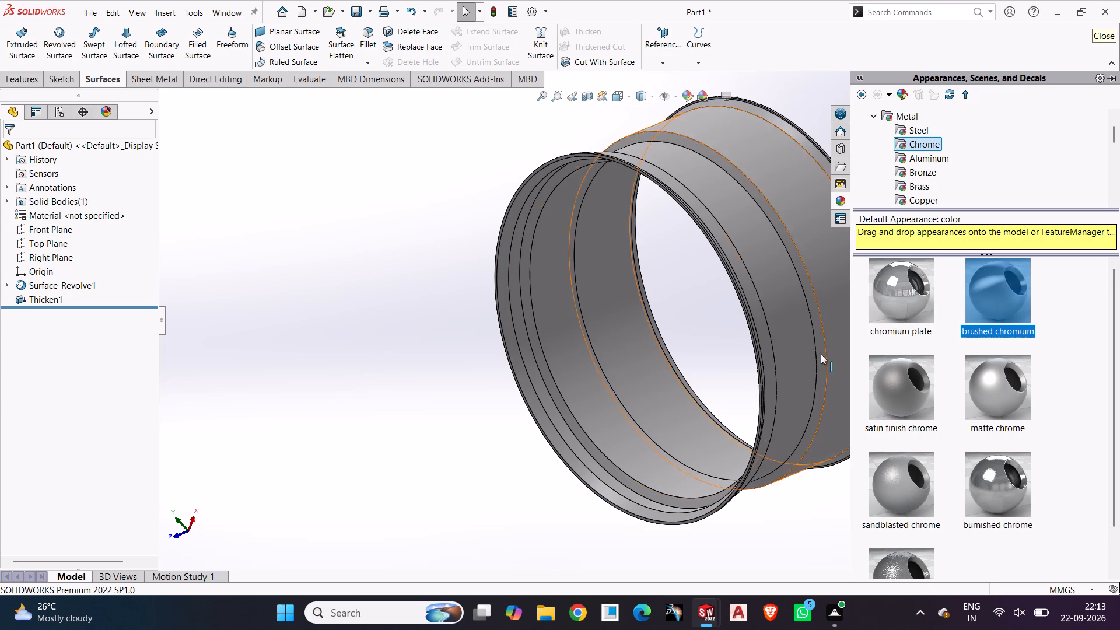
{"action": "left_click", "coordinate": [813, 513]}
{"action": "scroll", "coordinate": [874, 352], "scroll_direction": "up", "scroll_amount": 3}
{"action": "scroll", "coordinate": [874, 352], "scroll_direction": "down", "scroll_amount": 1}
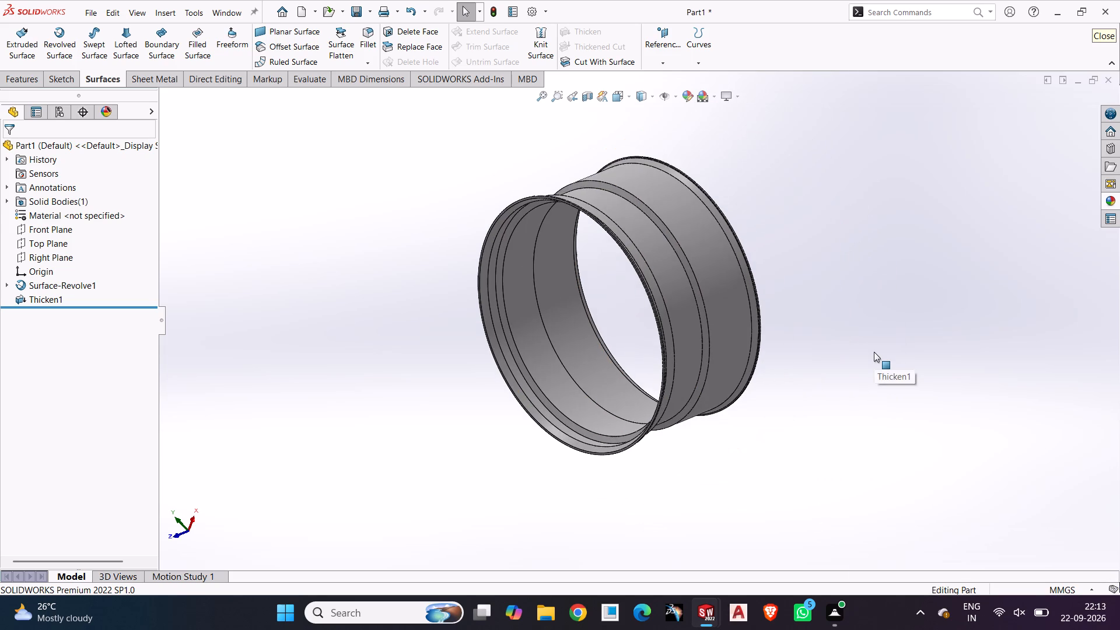
Apply the matte chrome appearance to the rim after trying sandblasted and burnished chrome, and inspect the finish.
{"action": "left_click", "coordinate": [1104, 197]}
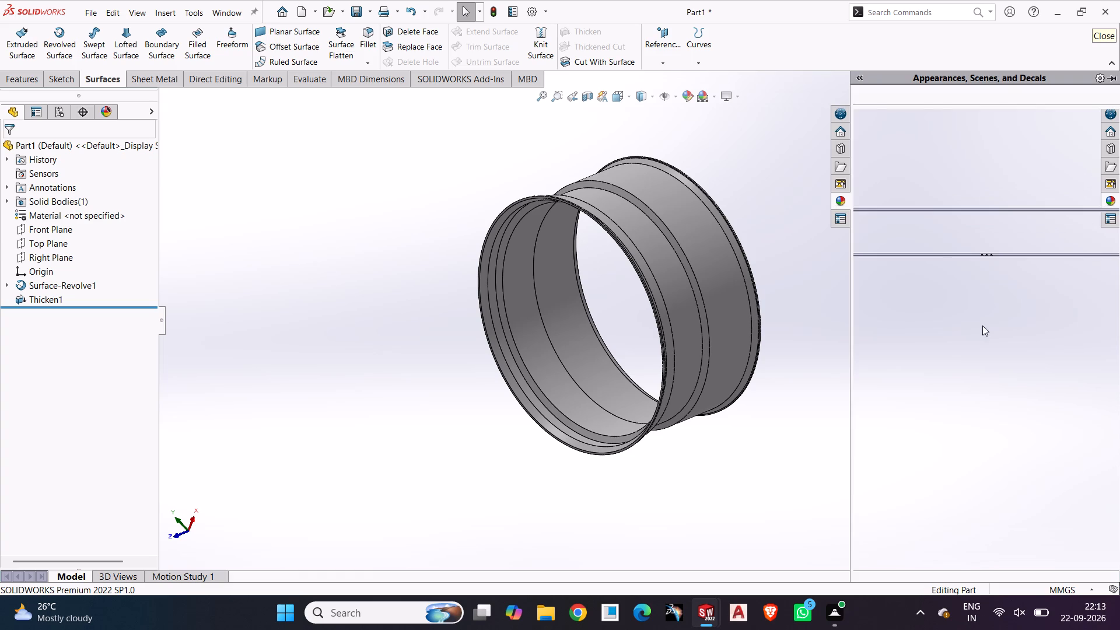
{"action": "double_click", "coordinate": [982, 401]}
{"action": "double_click", "coordinate": [915, 475]}
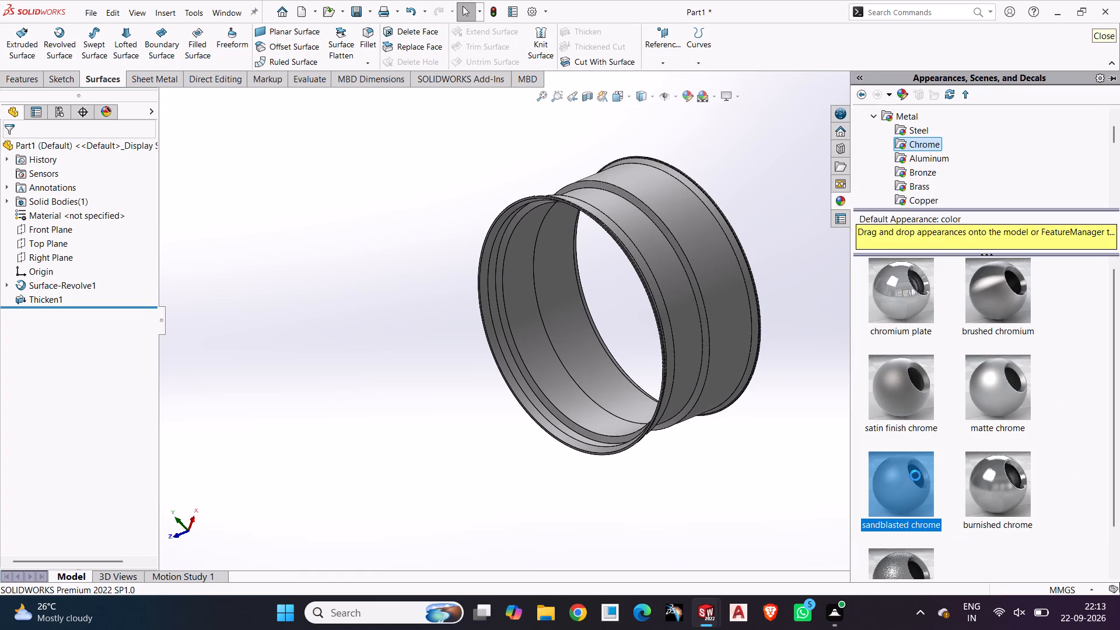
{"action": "double_click", "coordinate": [984, 475]}
{"action": "double_click", "coordinate": [993, 382]}
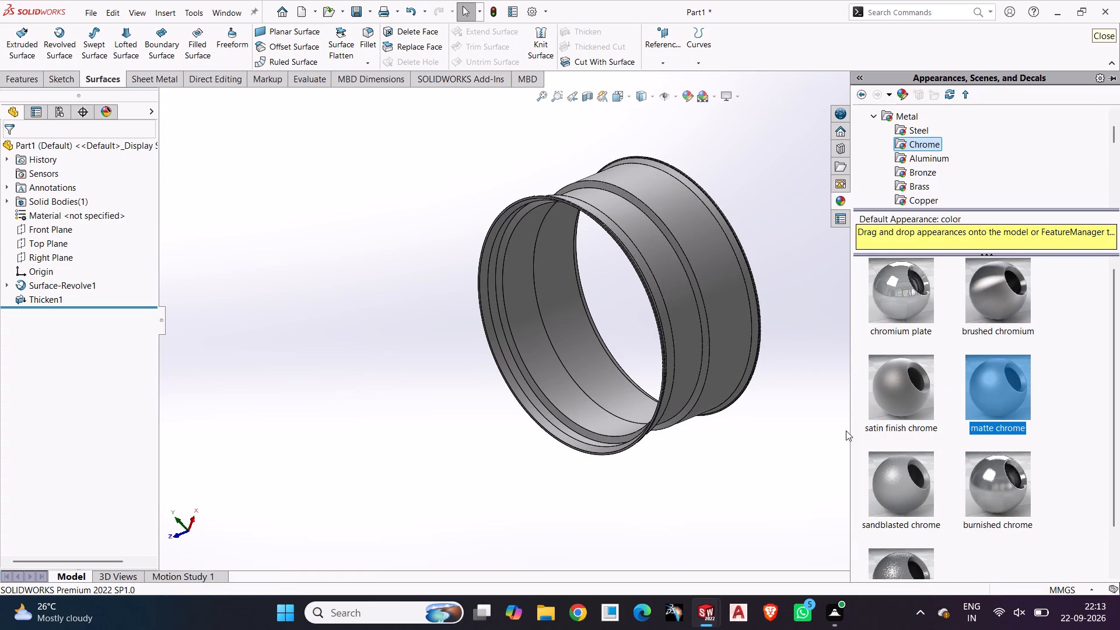
{"action": "left_click", "coordinate": [839, 436]}
{"action": "middle_click_drag", "start_coordinate": [808, 398], "coordinate": [796, 388]}
{"action": "left_click", "coordinate": [796, 388]}
{"action": "scroll", "coordinate": [695, 319], "scroll_direction": "down", "scroll_amount": 4}
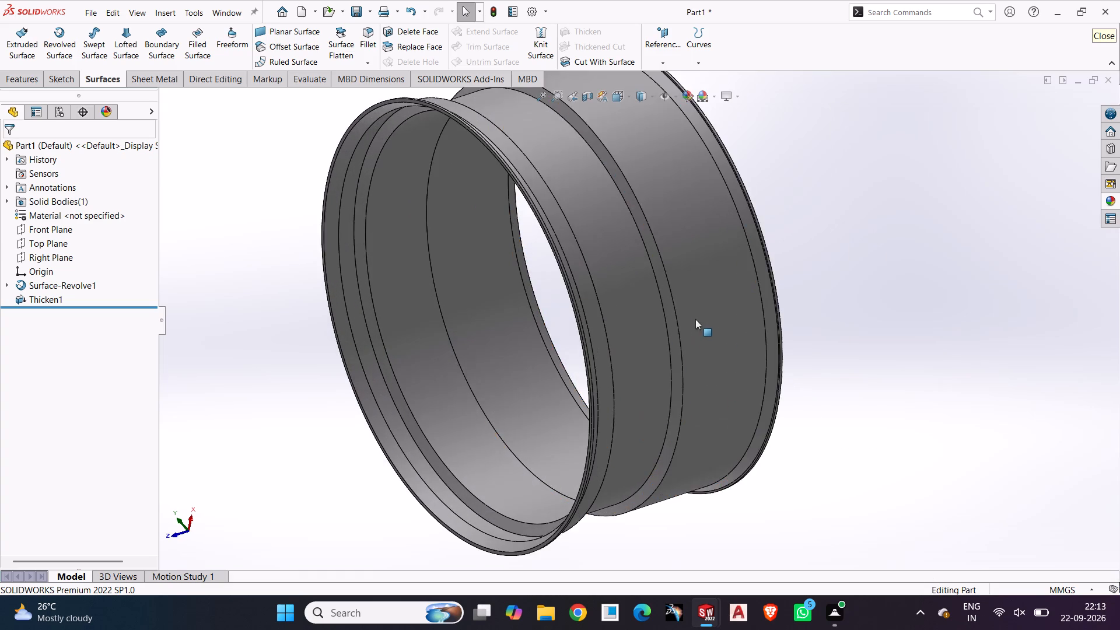
{"action": "scroll", "coordinate": [668, 316], "scroll_direction": "up", "scroll_amount": 1}
{"action": "middle_click_drag", "start_coordinate": [668, 316], "coordinate": [635, 299]}
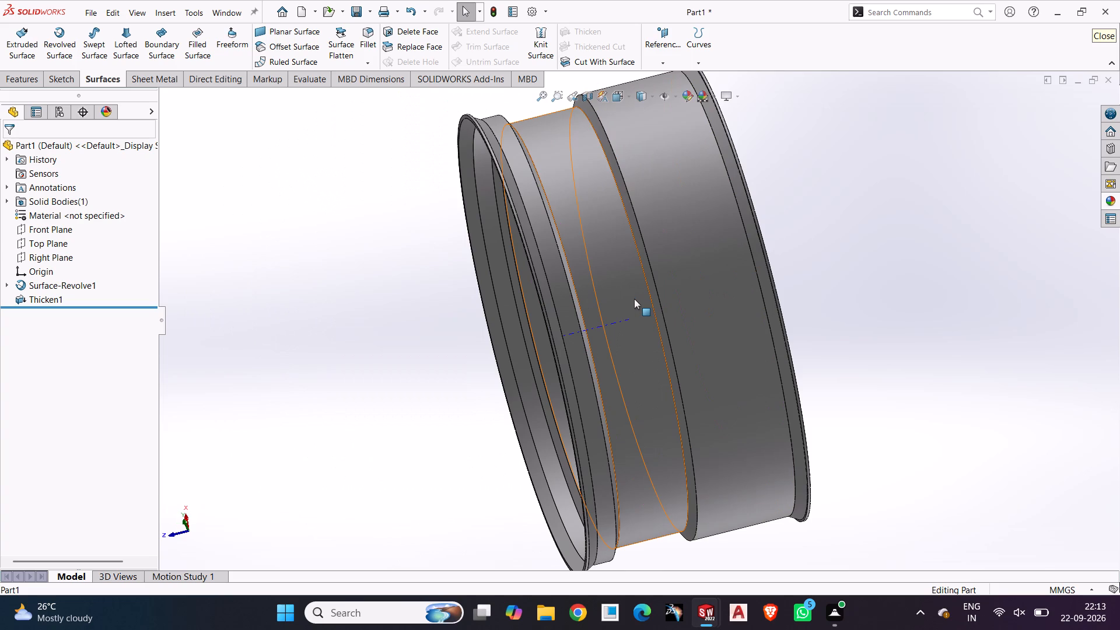
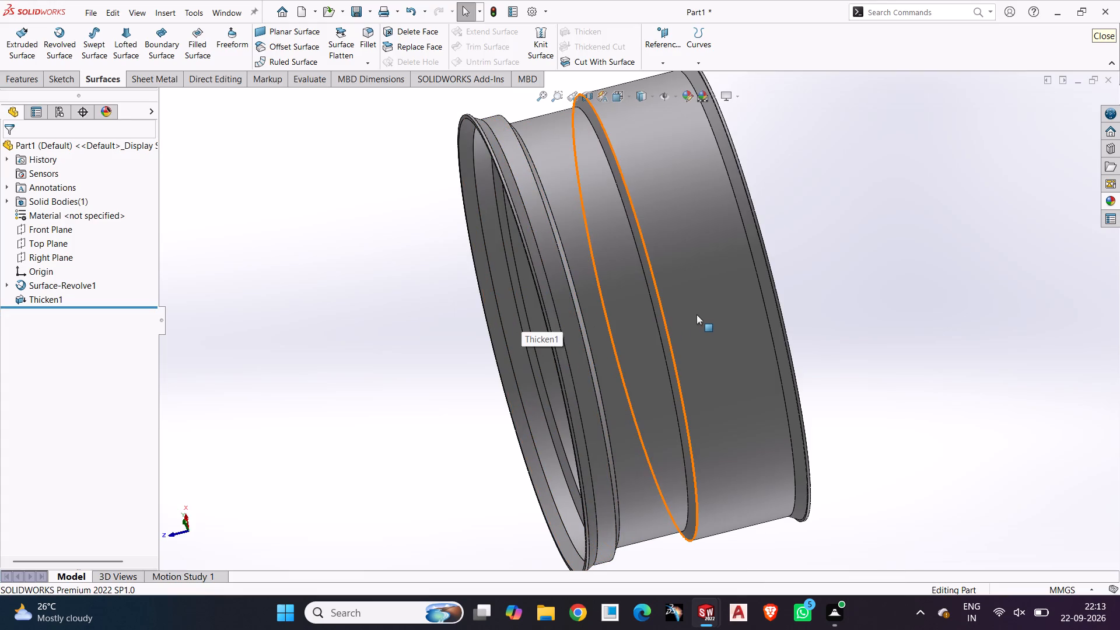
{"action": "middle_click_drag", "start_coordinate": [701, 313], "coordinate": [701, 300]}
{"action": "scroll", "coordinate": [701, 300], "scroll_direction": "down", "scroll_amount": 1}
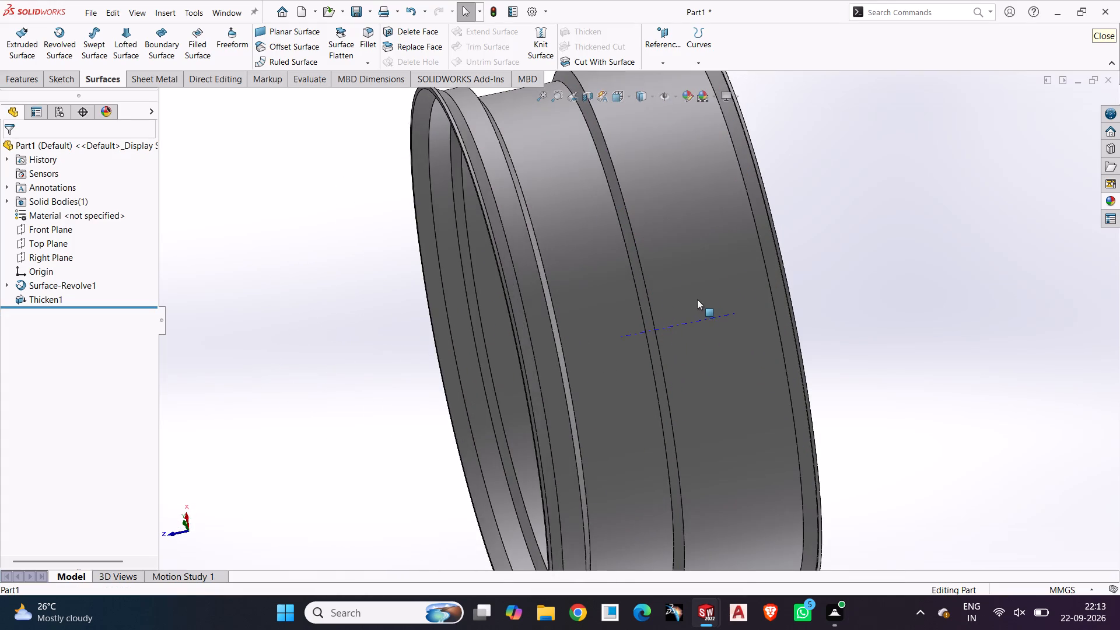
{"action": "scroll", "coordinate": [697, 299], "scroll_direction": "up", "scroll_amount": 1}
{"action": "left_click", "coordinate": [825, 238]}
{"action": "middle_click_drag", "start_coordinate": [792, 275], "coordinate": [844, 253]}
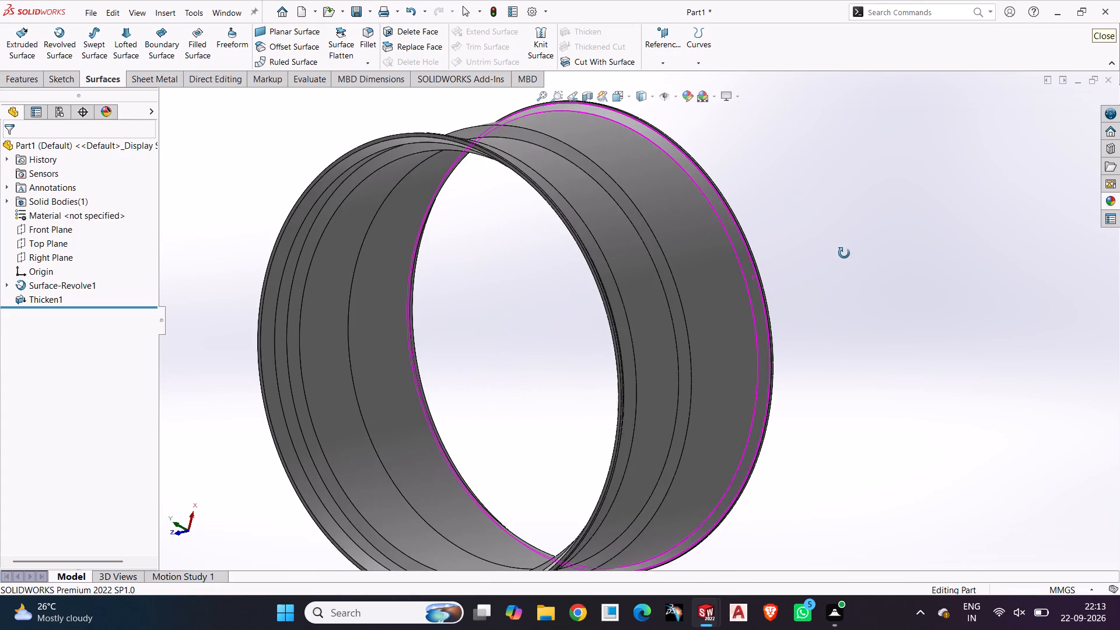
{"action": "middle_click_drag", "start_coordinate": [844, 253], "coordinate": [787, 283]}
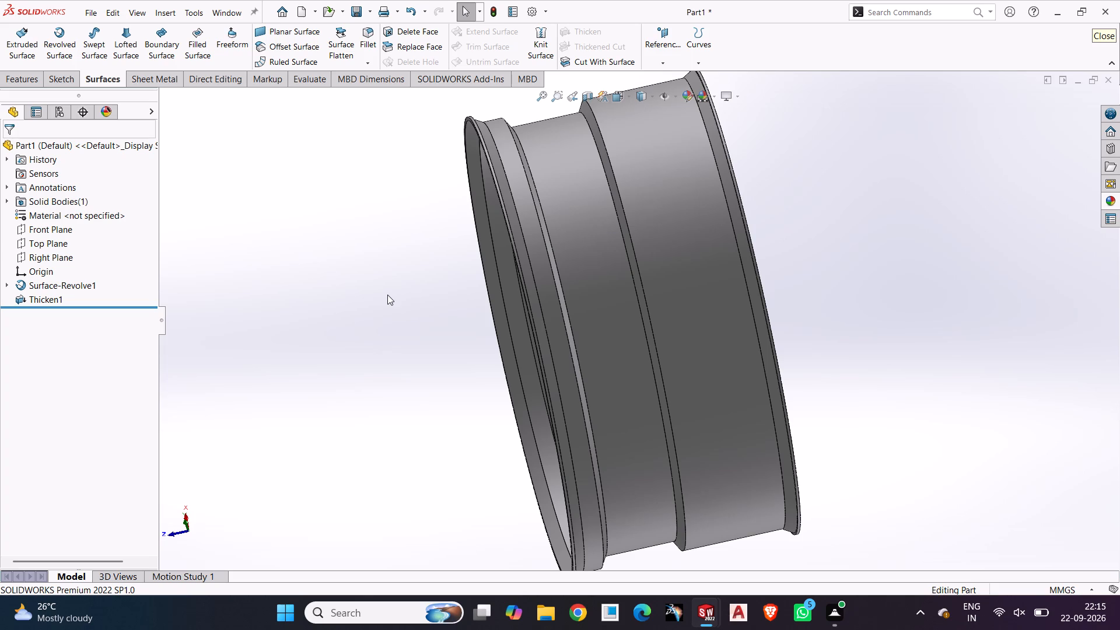
Start a new sketch on the Right Plane.
{"action": "left_click", "coordinate": [72, 256]}
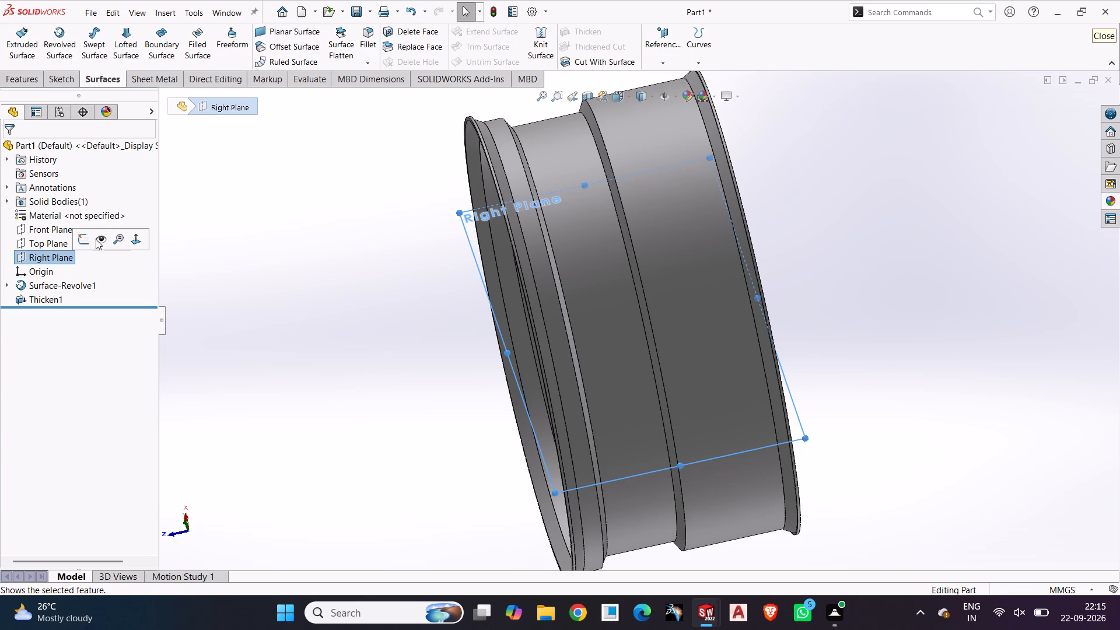
{"action": "left_click", "coordinate": [82, 242]}
{"action": "left_click", "coordinate": [309, 298]}
Convert the short sloped outer edge beside the rim lip at the origin end into a sketch line.
{"action": "scroll", "coordinate": [680, 267], "scroll_direction": "down", "scroll_amount": 4}
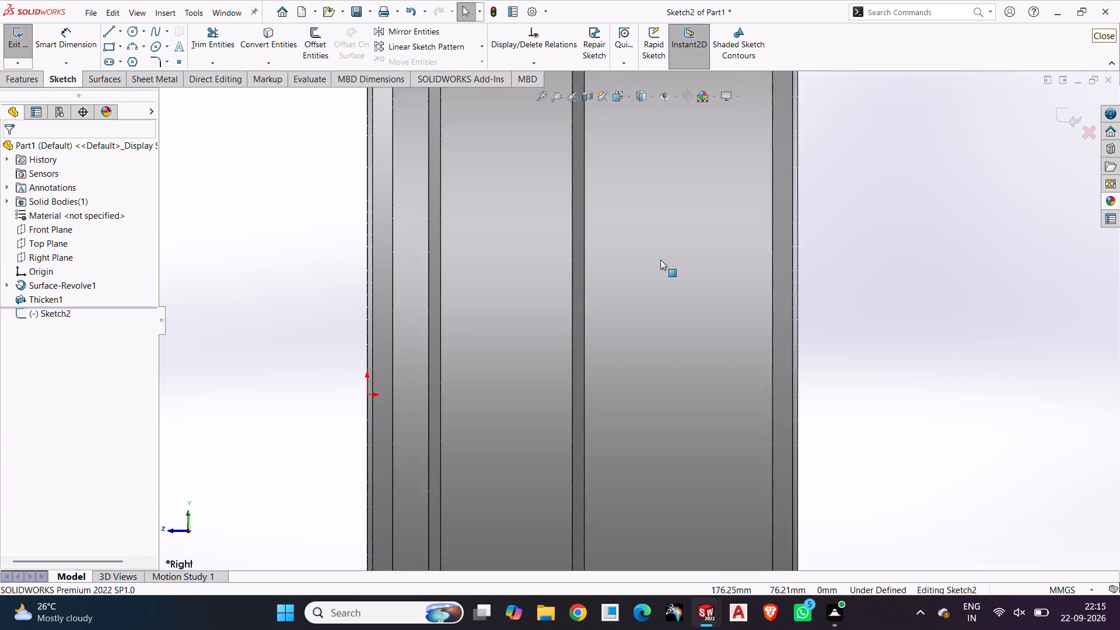
{"action": "scroll", "coordinate": [635, 253], "scroll_direction": "up", "scroll_amount": 4}
{"action": "scroll", "coordinate": [629, 258], "scroll_direction": "down", "scroll_amount": 2}
{"action": "scroll", "coordinate": [628, 261], "scroll_direction": "up", "scroll_amount": 1}
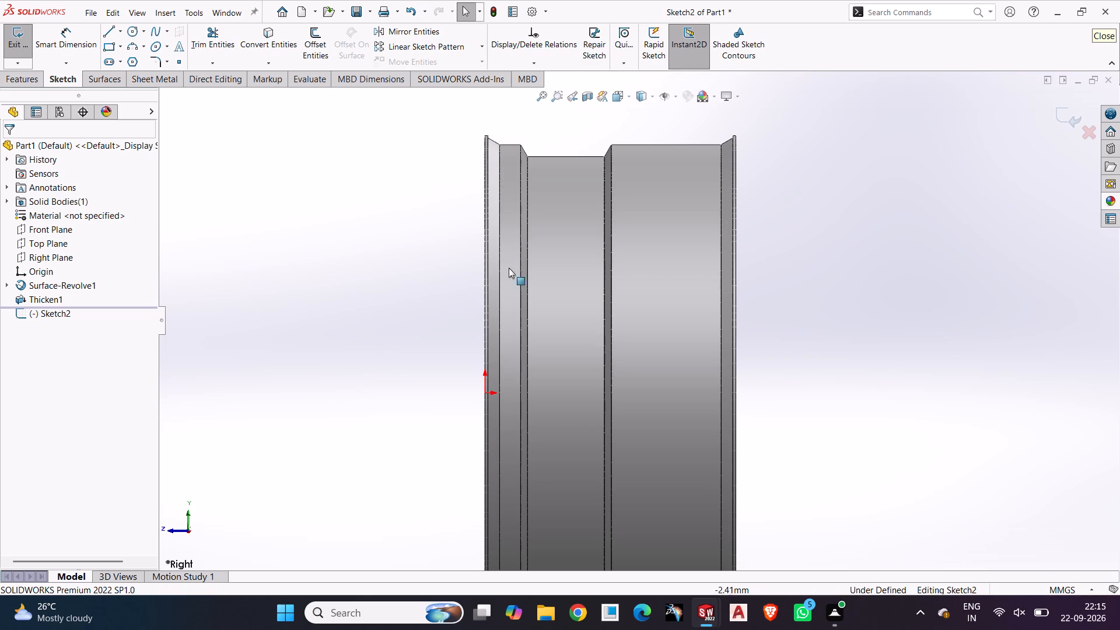
{"action": "scroll", "coordinate": [535, 148], "scroll_direction": "down", "scroll_amount": 5}
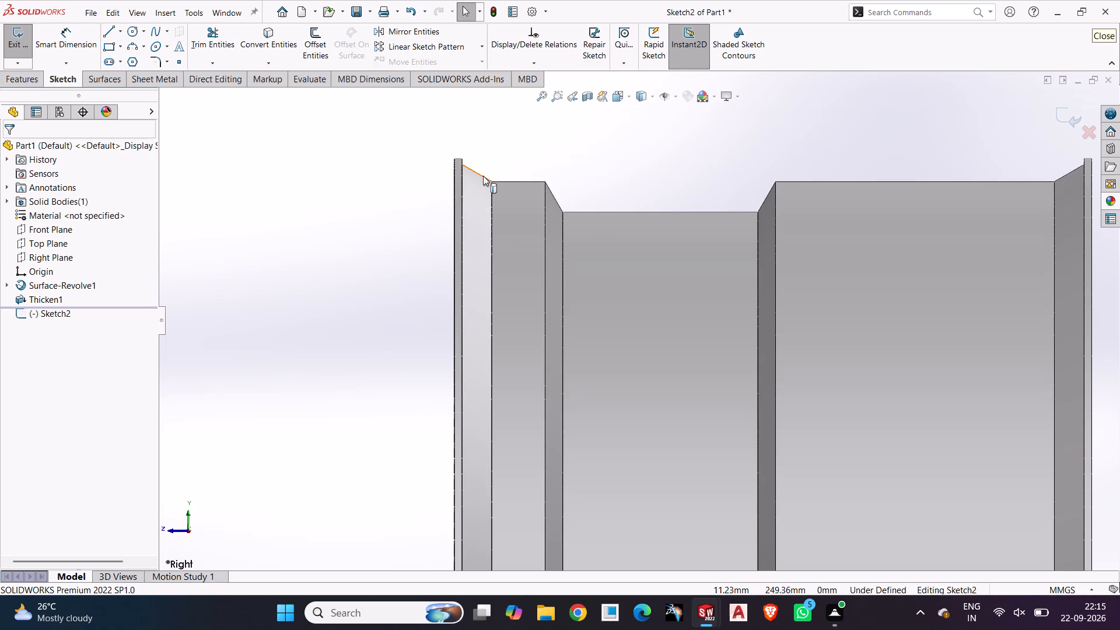
{"action": "left_click", "coordinate": [483, 176]}
{"action": "left_click", "coordinate": [293, 37]}
{"action": "scroll", "coordinate": [445, 148], "scroll_direction": "down", "scroll_amount": 5}
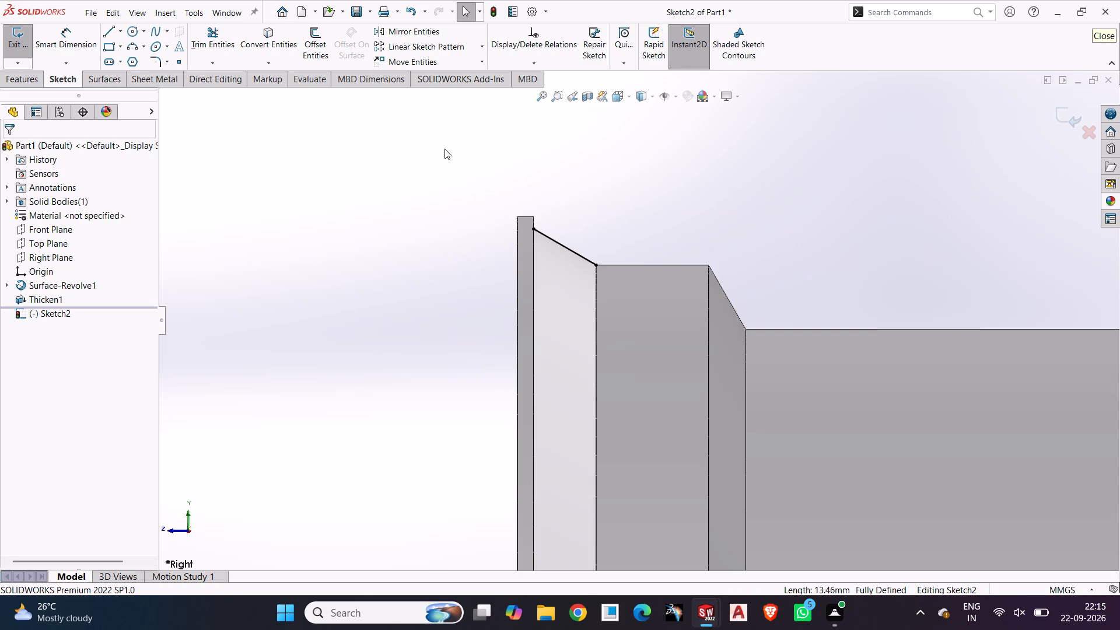
Offset the converted sloped line 3 mm, reversed toward the inside of the rim.
{"action": "scroll", "coordinate": [593, 264], "scroll_direction": "down", "scroll_amount": 3}
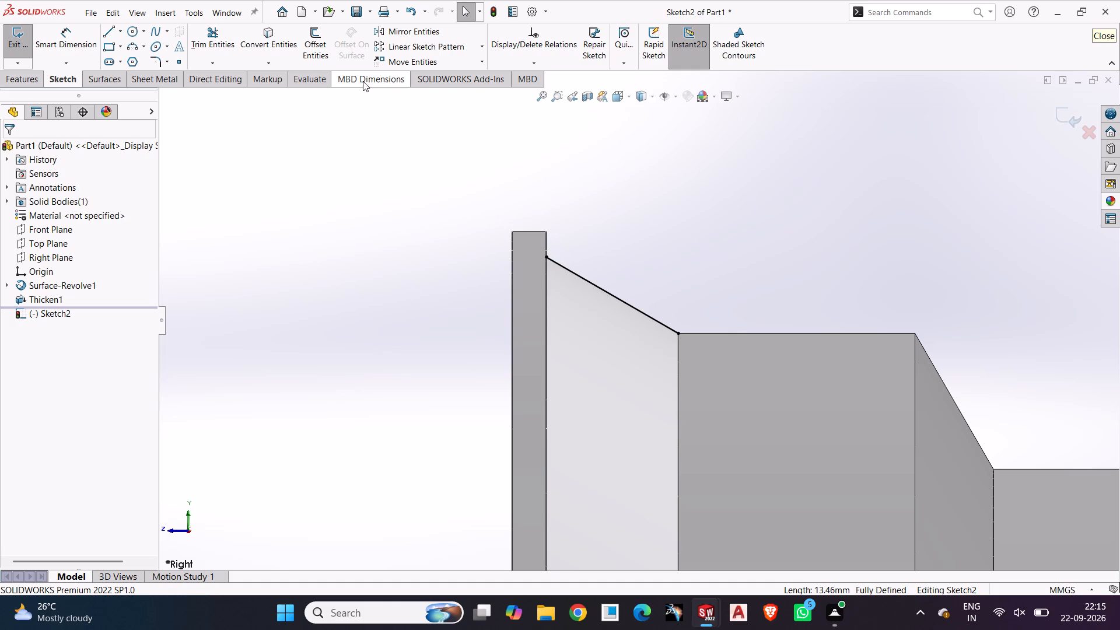
{"action": "left_click", "coordinate": [315, 48]}
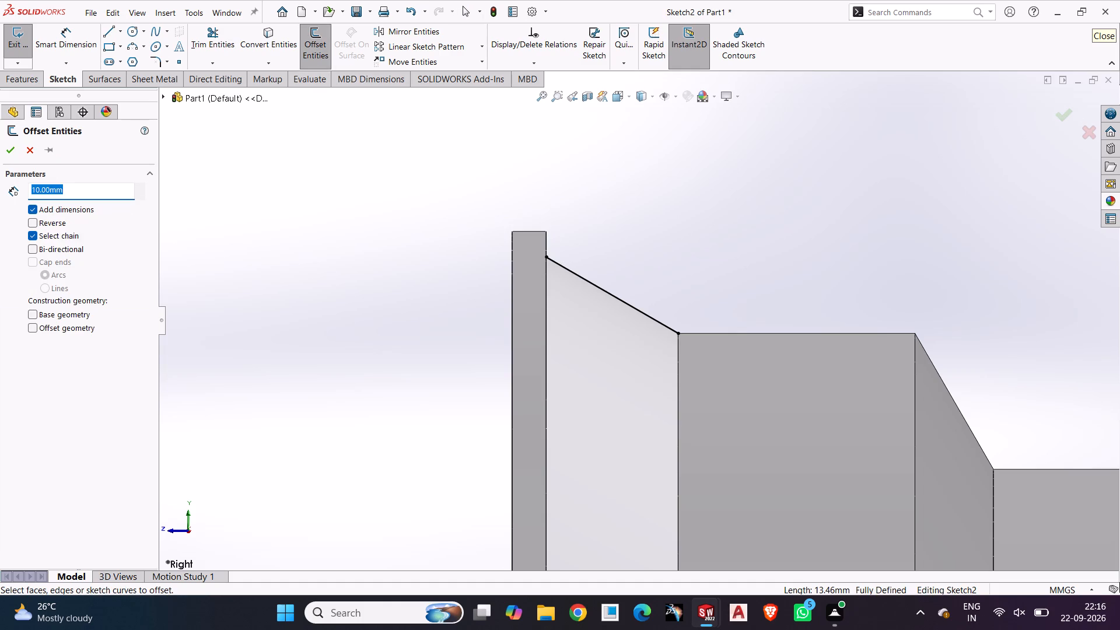
{"action": "key", "text": "3"}
{"action": "key", "text": "Return"}
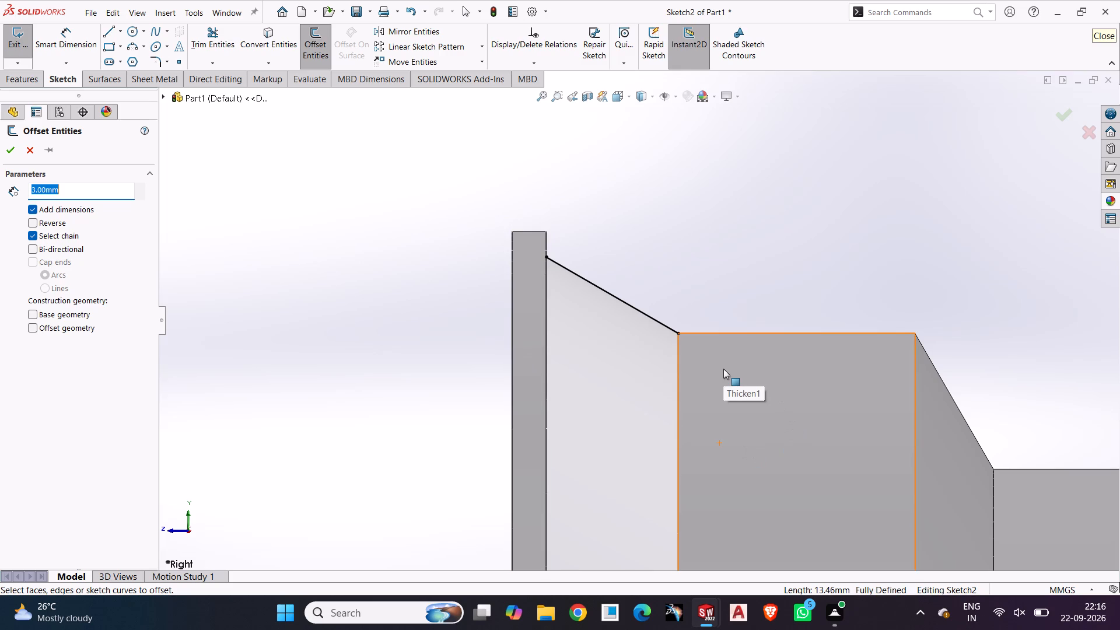
{"action": "left_click", "coordinate": [633, 309]}
{"action": "left_click", "coordinate": [62, 225]}
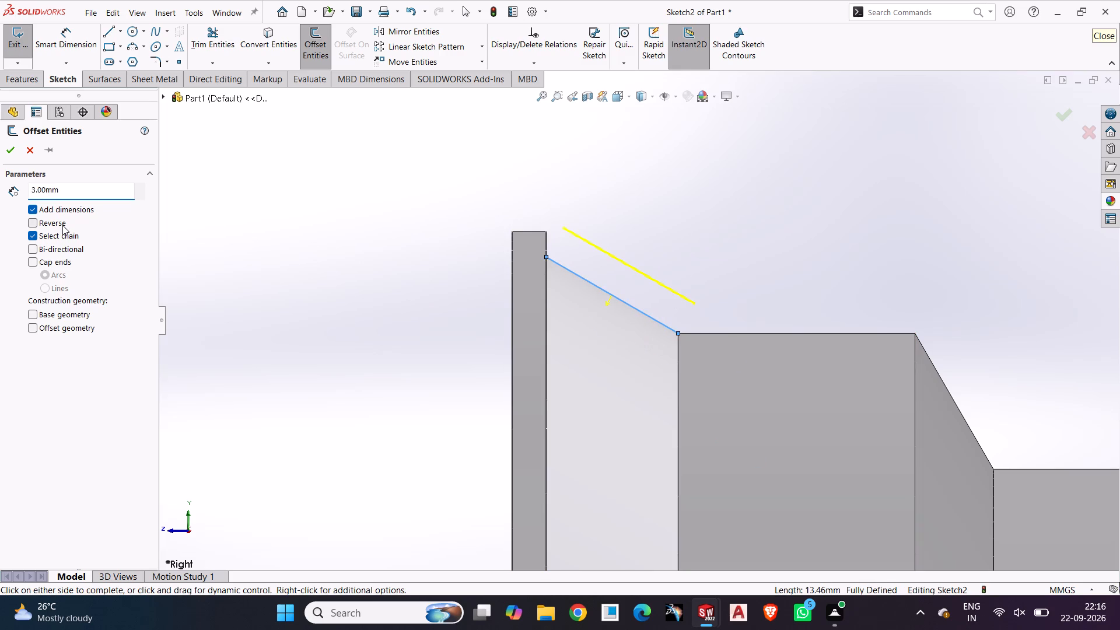
{"action": "left_click", "coordinate": [14, 158]}
{"action": "left_click", "coordinate": [429, 353]}
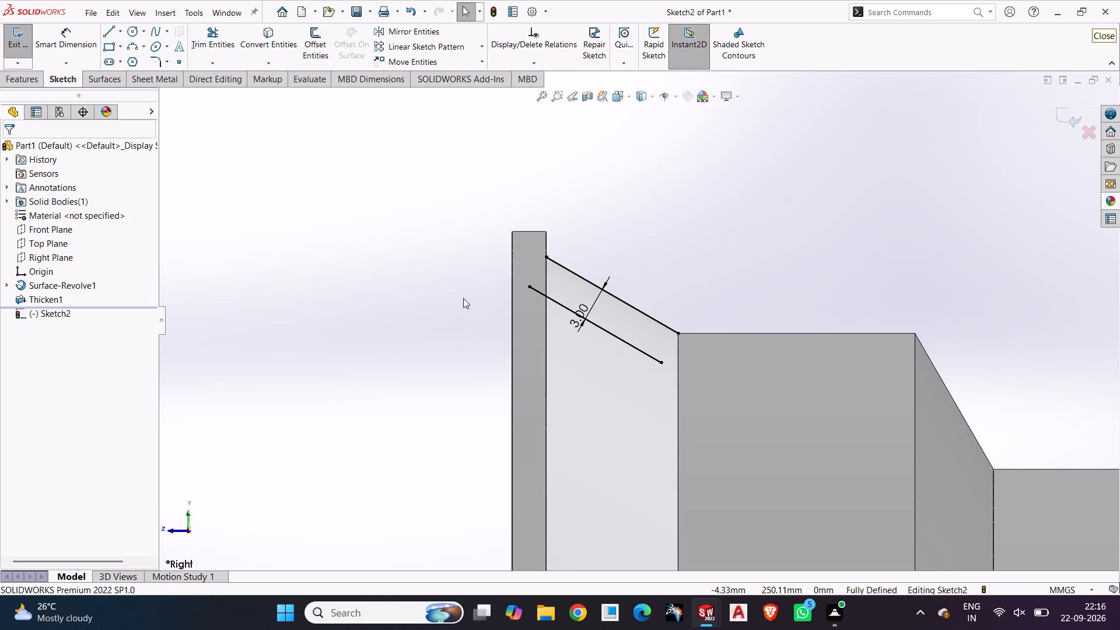
Change the converted sloped outer line to construction geometry.
{"action": "right_click", "coordinate": [578, 274]}
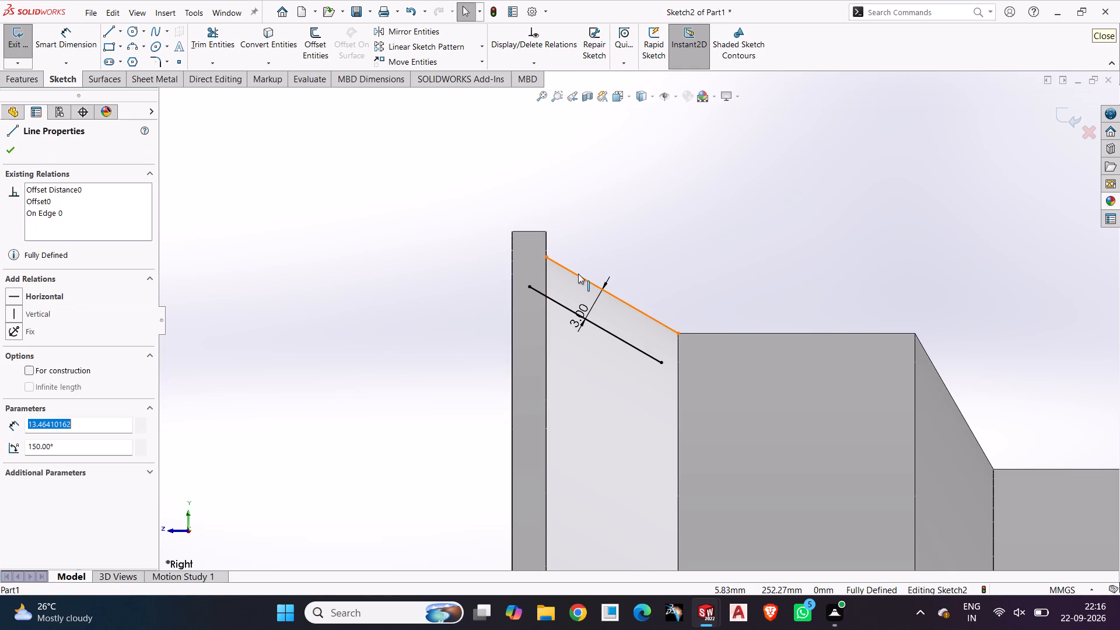
{"action": "left_click", "coordinate": [604, 265]}
{"action": "left_click", "coordinate": [450, 293]}
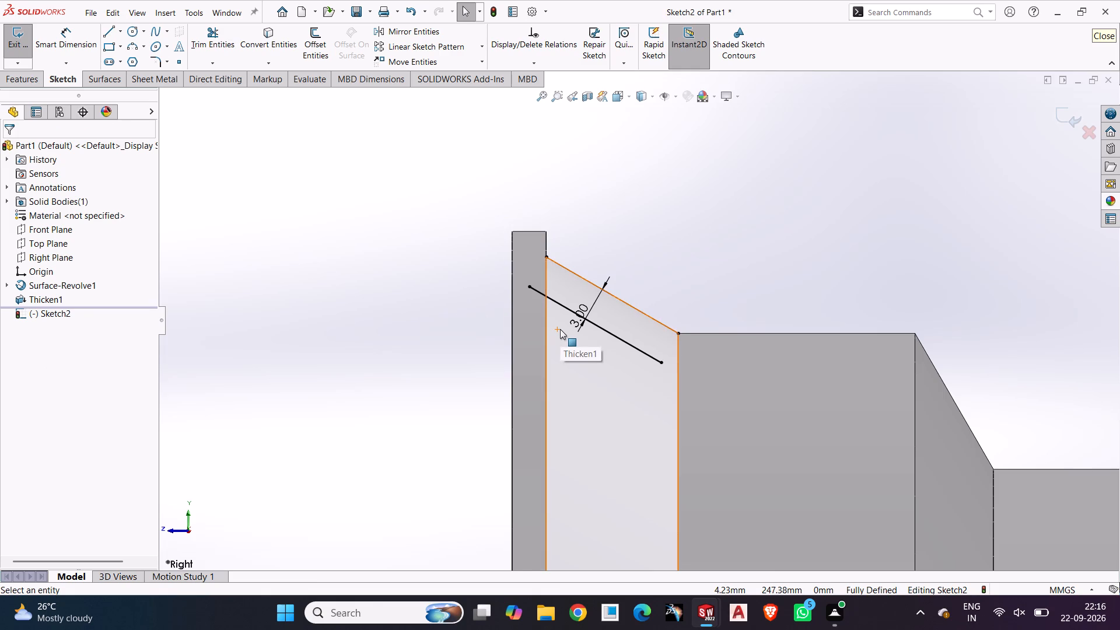
Apply a planar section view of the rim through the Right Plane with zero offset.
{"action": "left_click", "coordinate": [586, 94]}
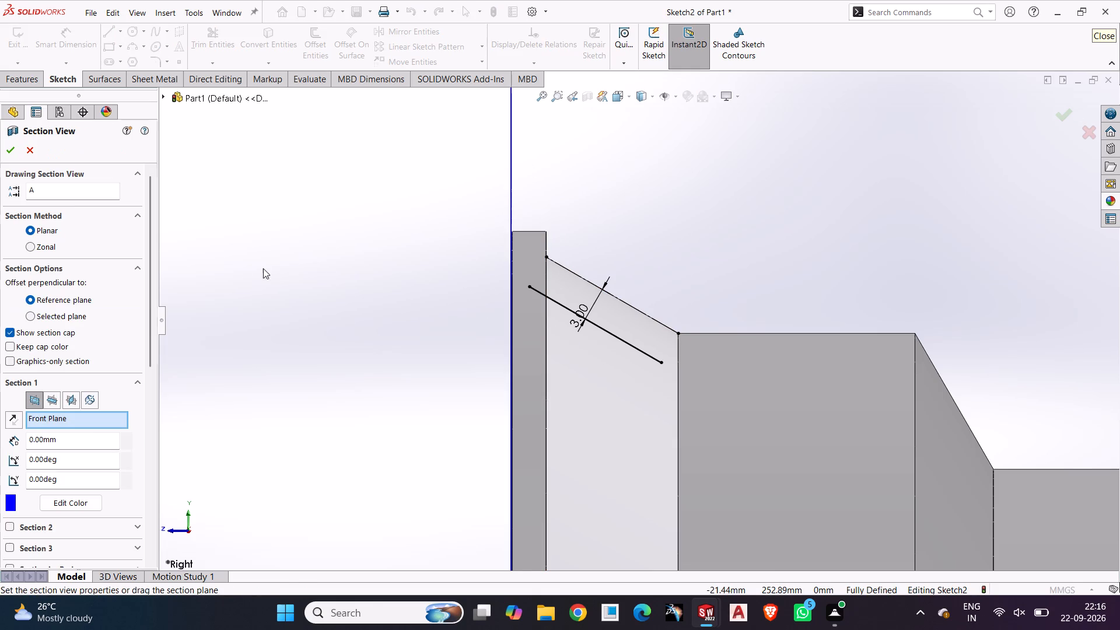
{"action": "left_click", "coordinate": [54, 398]}
{"action": "left_click", "coordinate": [76, 406]}
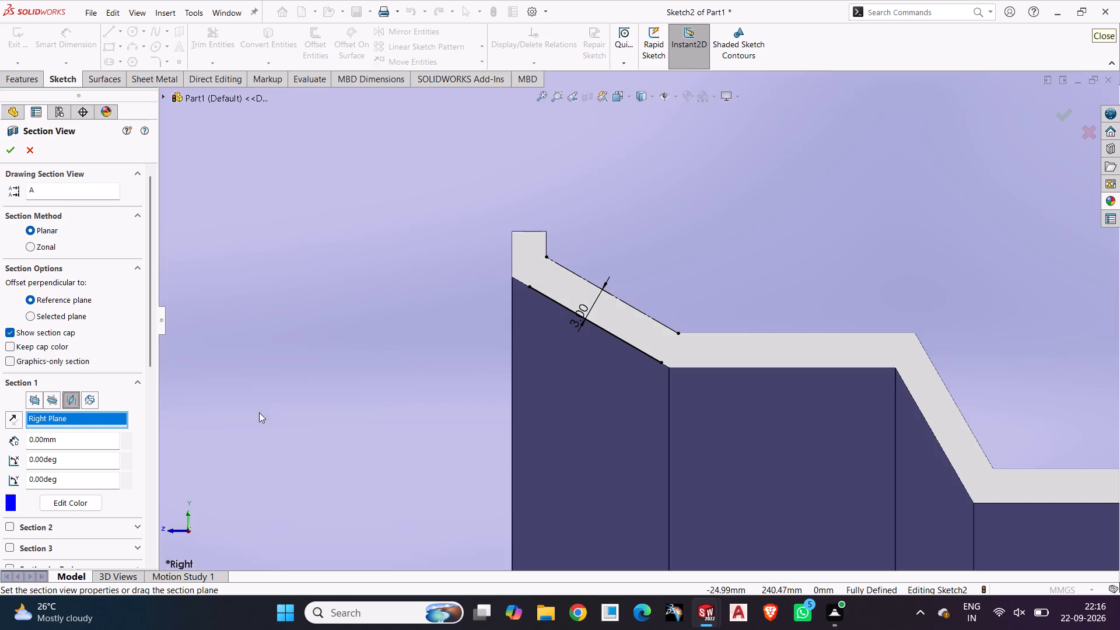
{"action": "scroll", "coordinate": [454, 435], "scroll_direction": "up", "scroll_amount": 6}
{"action": "scroll", "coordinate": [691, 480], "scroll_direction": "up", "scroll_amount": 3}
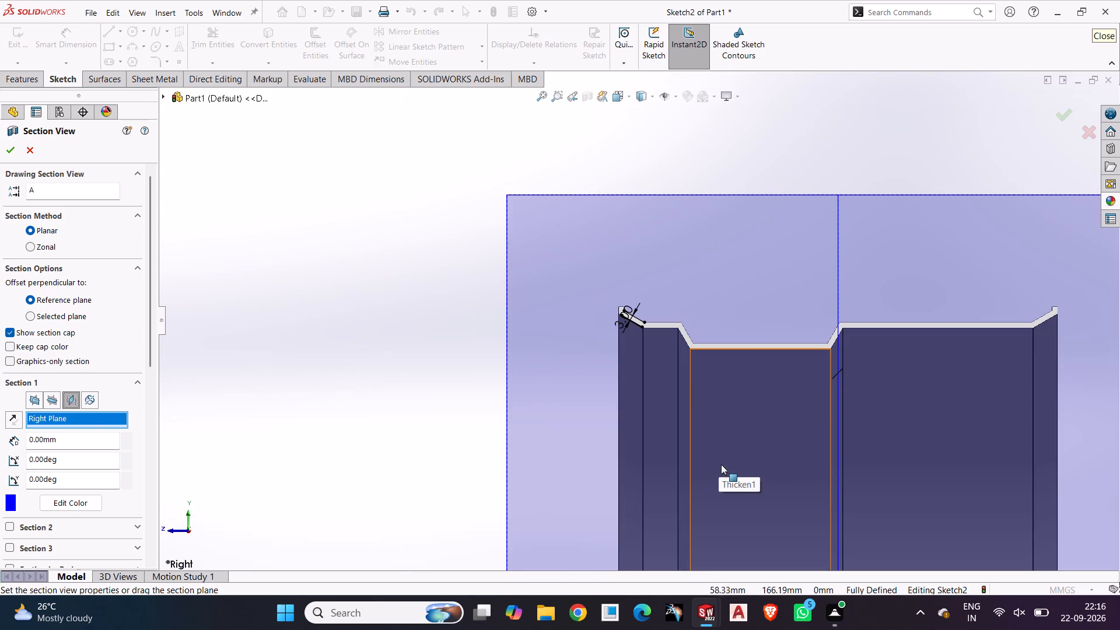
{"action": "scroll", "coordinate": [810, 501], "scroll_direction": "up", "scroll_amount": 6}
{"action": "scroll", "coordinate": [835, 478], "scroll_direction": "down", "scroll_amount": 2}
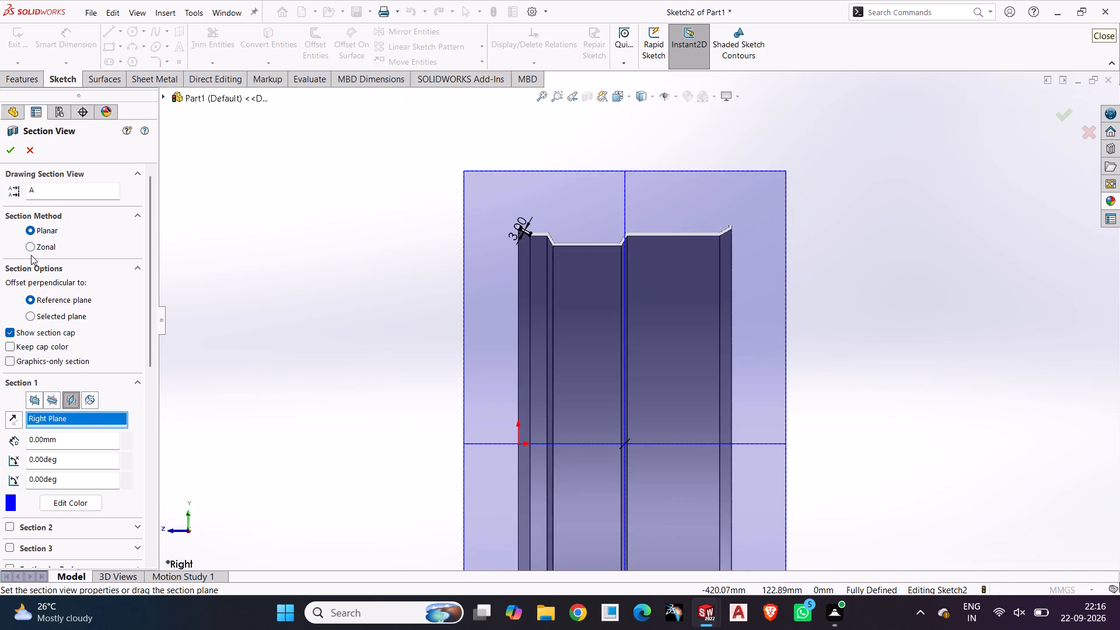
{"action": "left_click", "coordinate": [1, 157]}
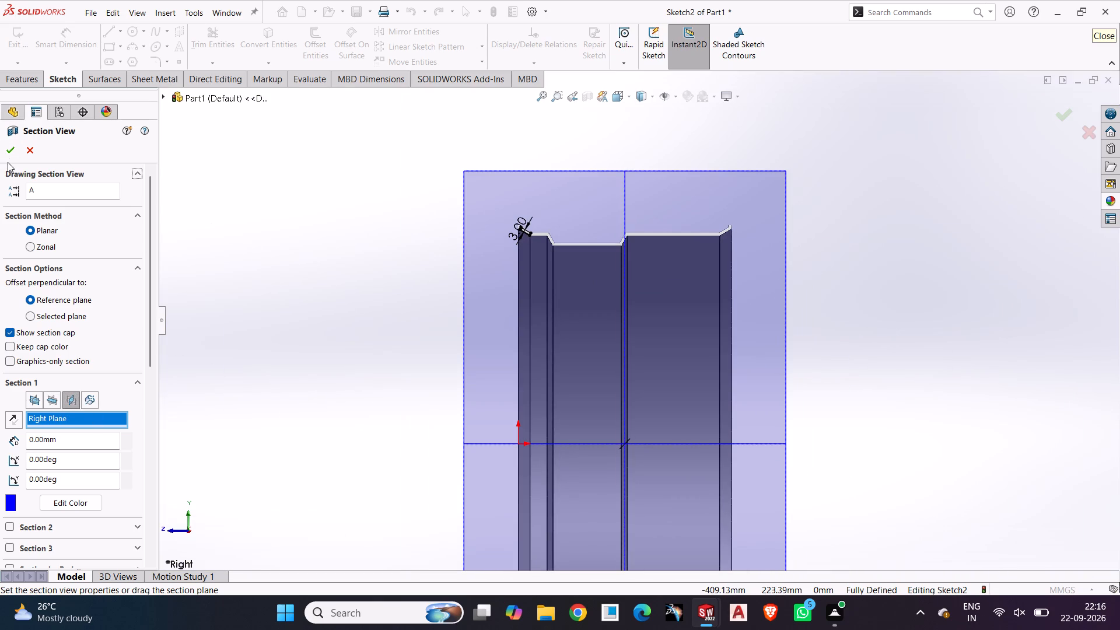
{"action": "left_click", "coordinate": [7, 152]}
{"action": "left_click", "coordinate": [283, 308]}
Draw a horizontal midpoint line about 821 mm long passing through the origin and change it to construction geometry.
{"action": "scroll", "coordinate": [572, 363], "scroll_direction": "down", "scroll_amount": 4}
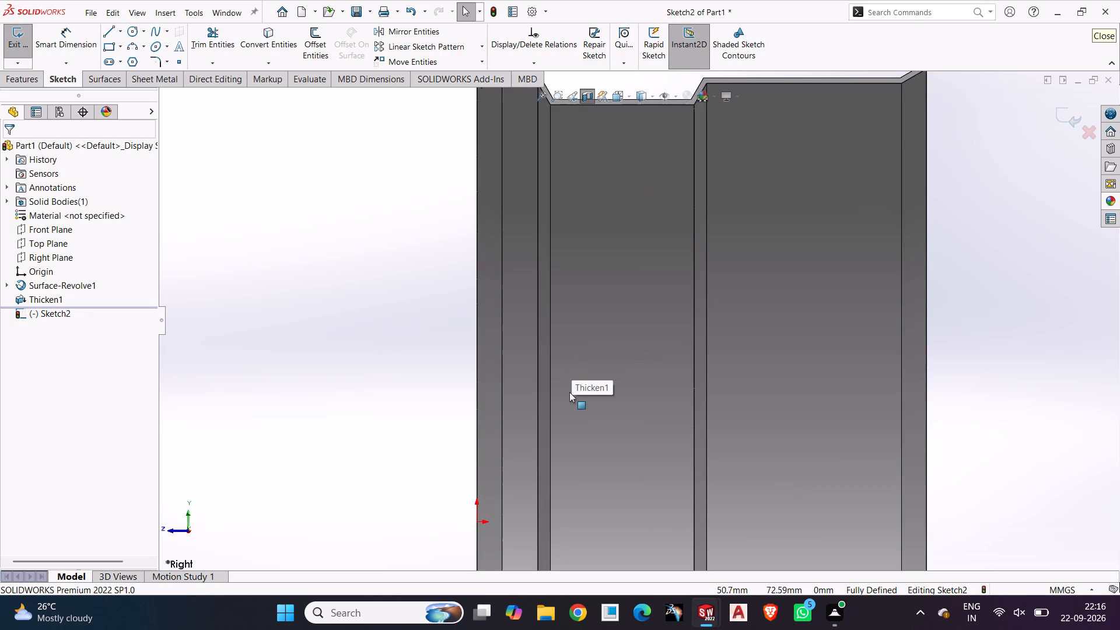
{"action": "scroll", "coordinate": [569, 393], "scroll_direction": "down", "scroll_amount": 1}
{"action": "scroll", "coordinate": [555, 392], "scroll_direction": "up", "scroll_amount": 1}
{"action": "scroll", "coordinate": [738, 322], "scroll_direction": "up", "scroll_amount": 2}
{"action": "scroll", "coordinate": [575, 235], "scroll_direction": "down", "scroll_amount": 1}
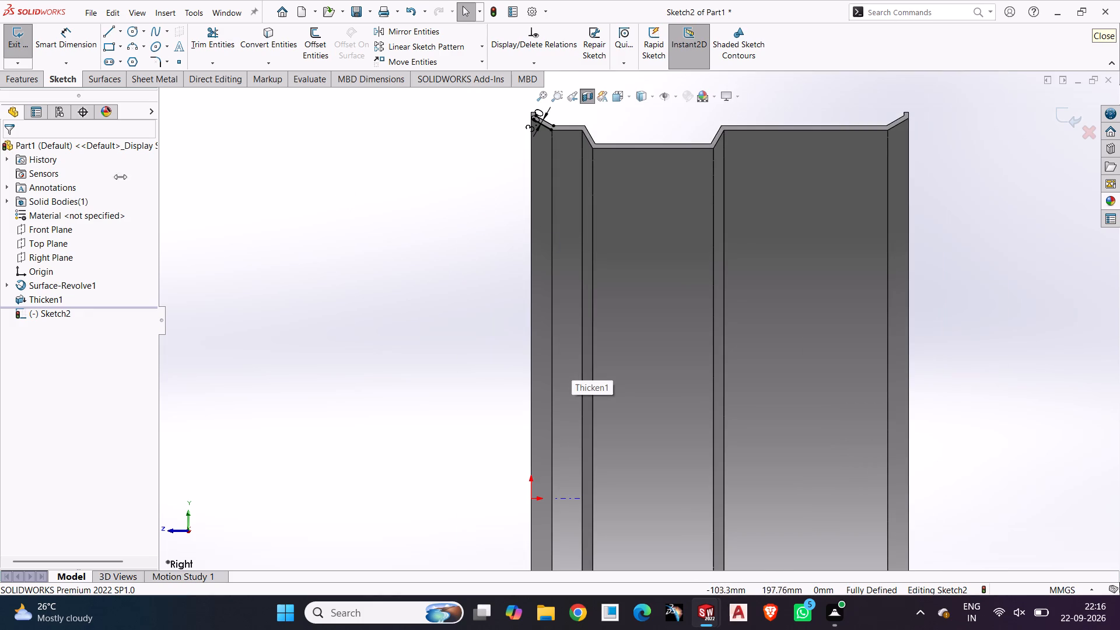
{"action": "left_click", "coordinate": [113, 34]}
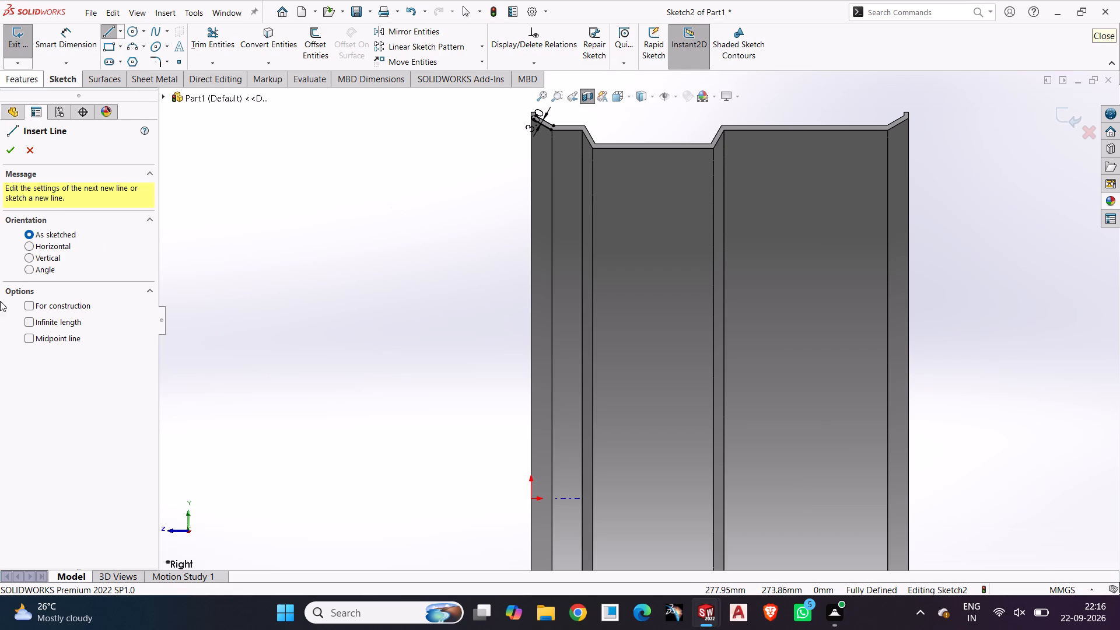
{"action": "left_click", "coordinate": [117, 30]}
{"action": "left_click_drag", "start_coordinate": [132, 59], "coordinate": [143, 78]}
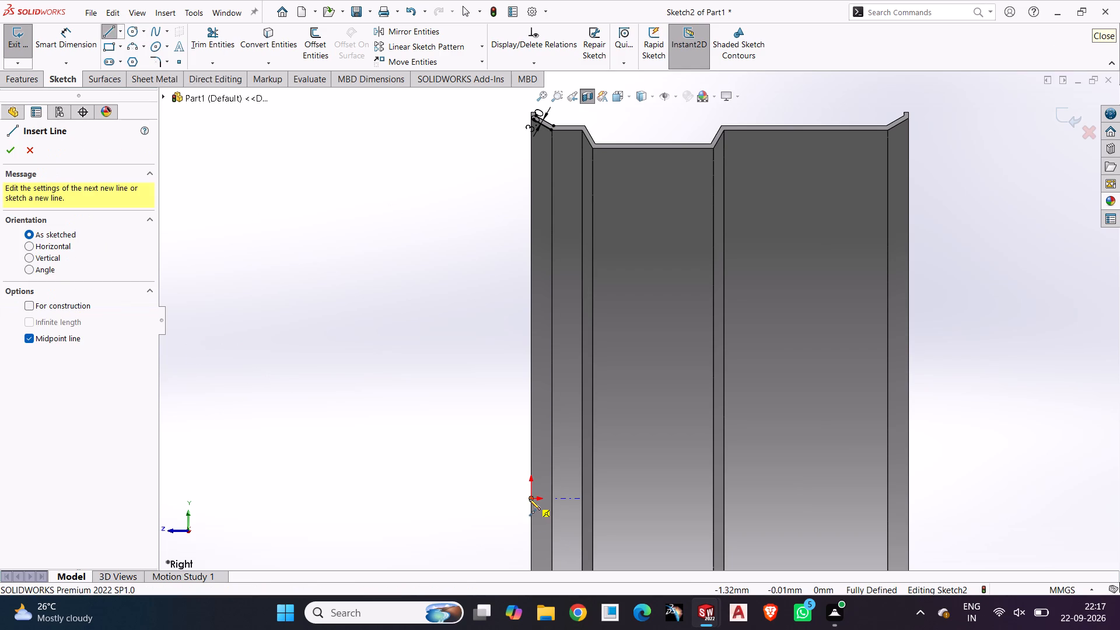
{"action": "left_click", "coordinate": [405, 497]}
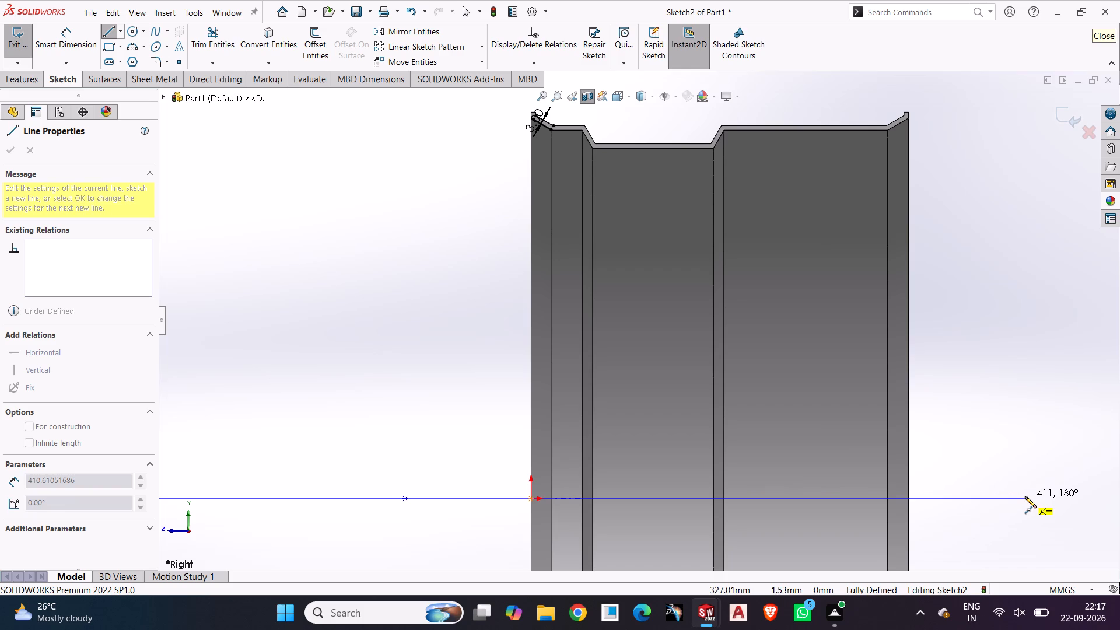
{"action": "left_click", "coordinate": [1025, 496]}
{"action": "key", "text": "Escape"}
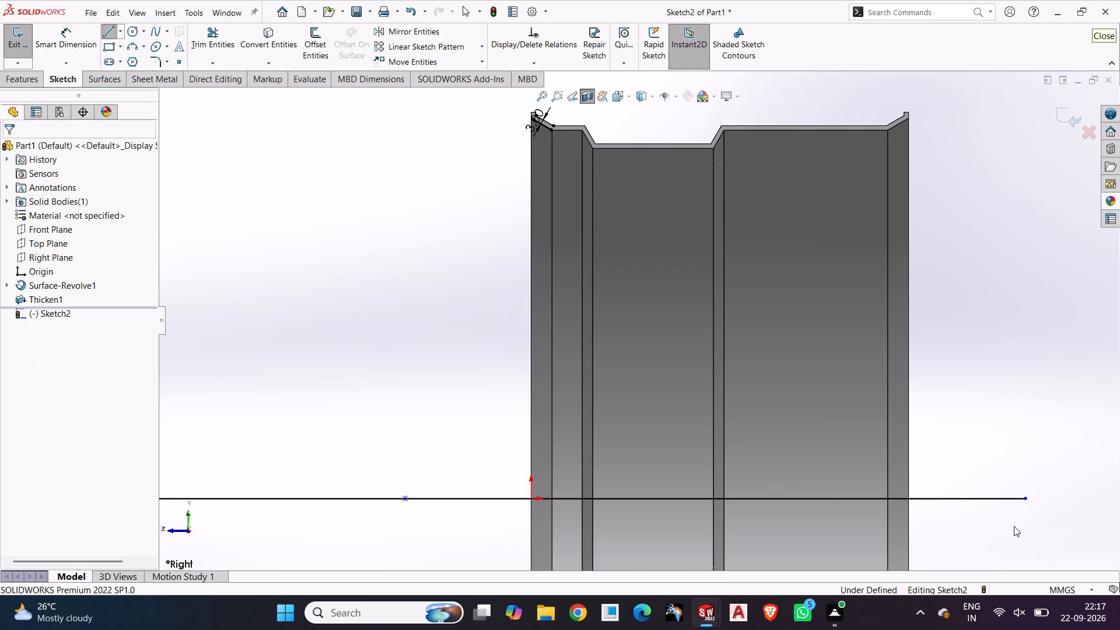
{"action": "left_click", "coordinate": [995, 499]}
{"action": "left_click", "coordinate": [989, 465]}
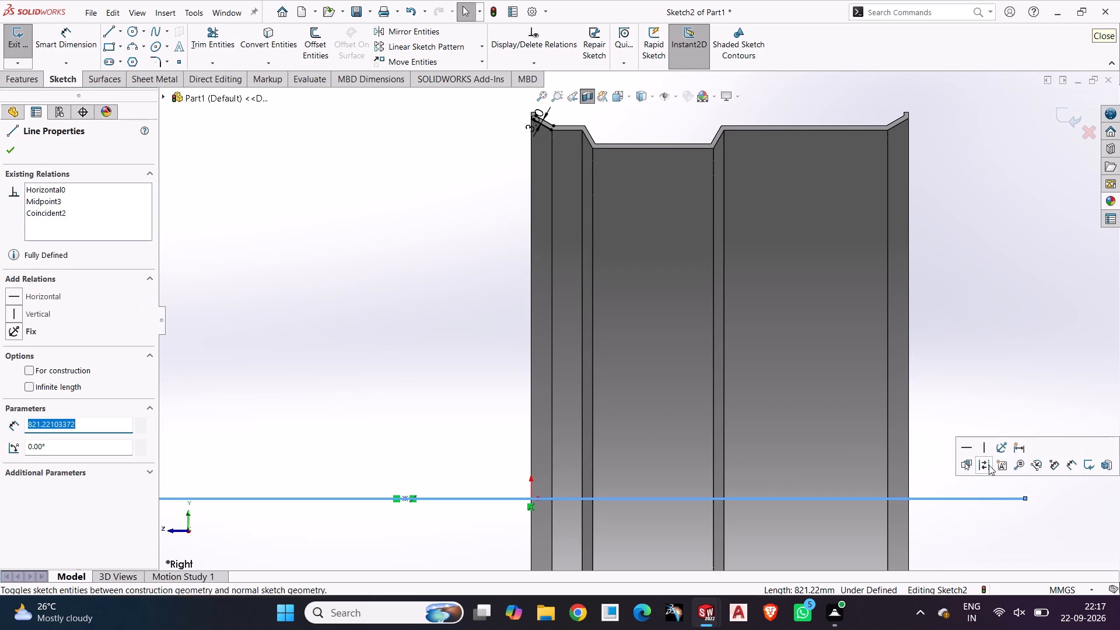
{"action": "left_click", "coordinate": [984, 398]}
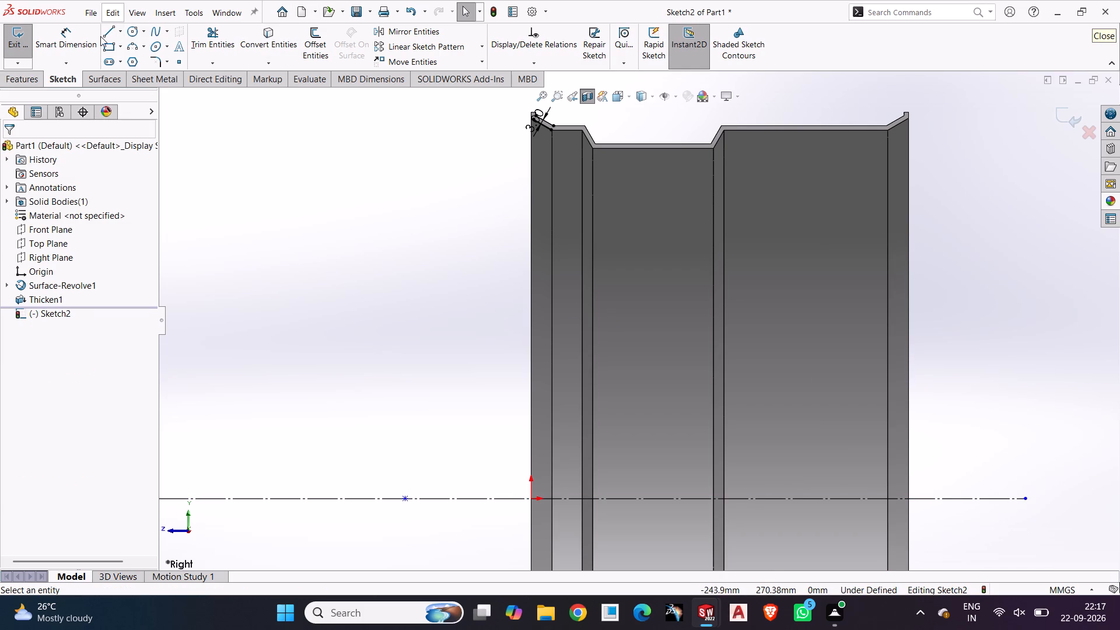
Draw a vertical centerline about 359 mm long from the origin upward past the rim lip.
{"action": "left_click", "coordinate": [122, 30]}
{"action": "left_click", "coordinate": [122, 58]}
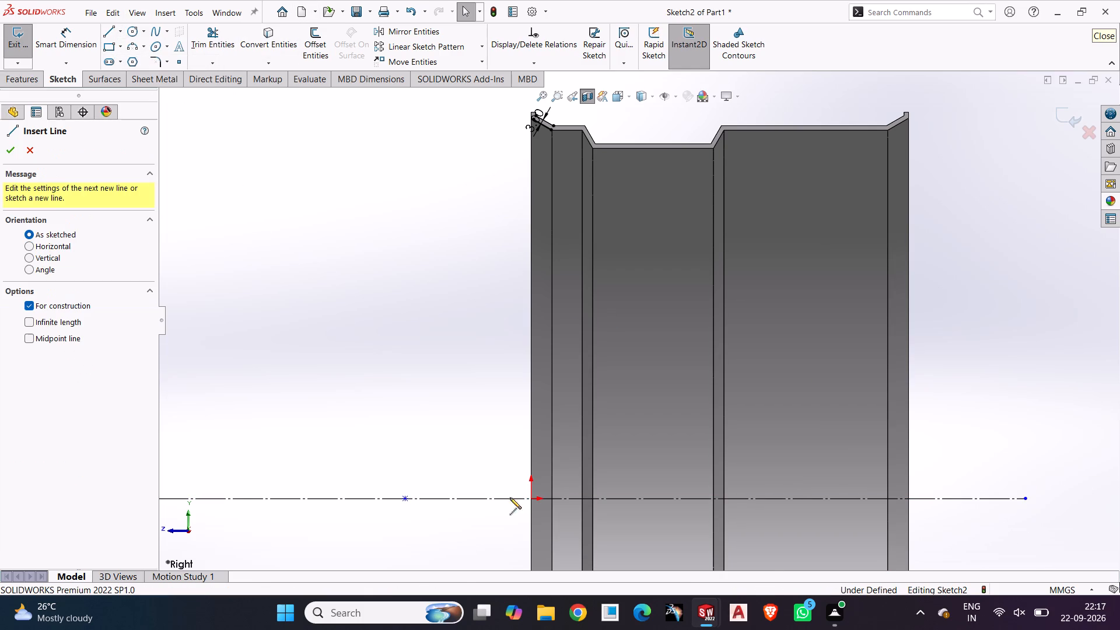
{"action": "left_click", "coordinate": [530, 499]}
{"action": "scroll", "coordinate": [555, 269], "scroll_direction": "up", "scroll_amount": 2}
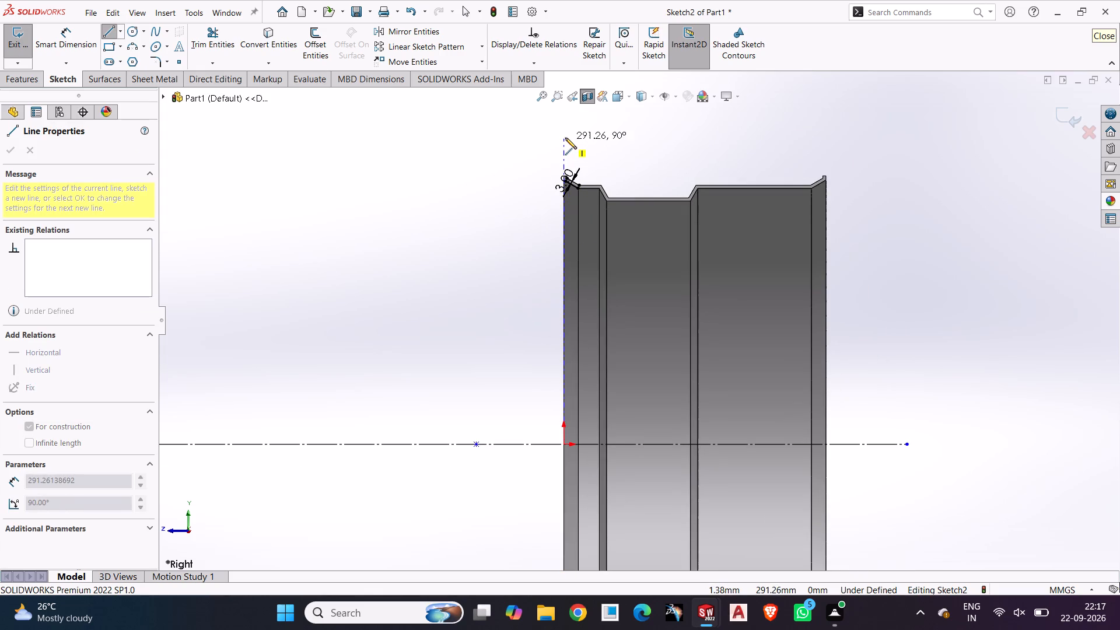
{"action": "scroll", "coordinate": [568, 141], "scroll_direction": "up", "scroll_amount": 2}
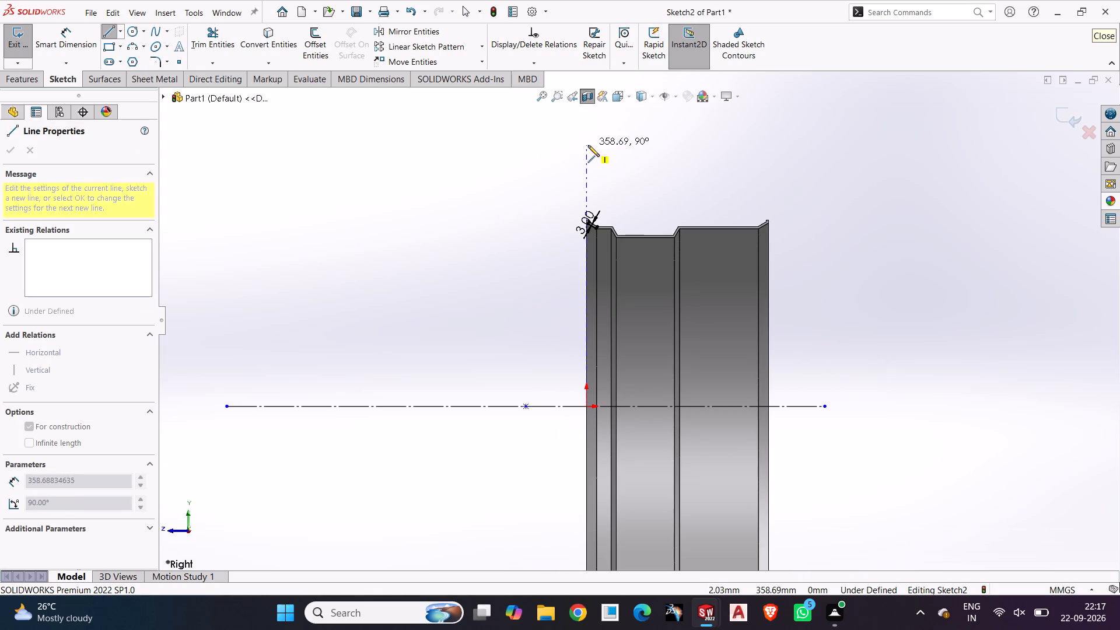
{"action": "left_click", "coordinate": [588, 145]}
{"action": "key", "text": "Escape"}
{"action": "left_click", "coordinate": [459, 242]}
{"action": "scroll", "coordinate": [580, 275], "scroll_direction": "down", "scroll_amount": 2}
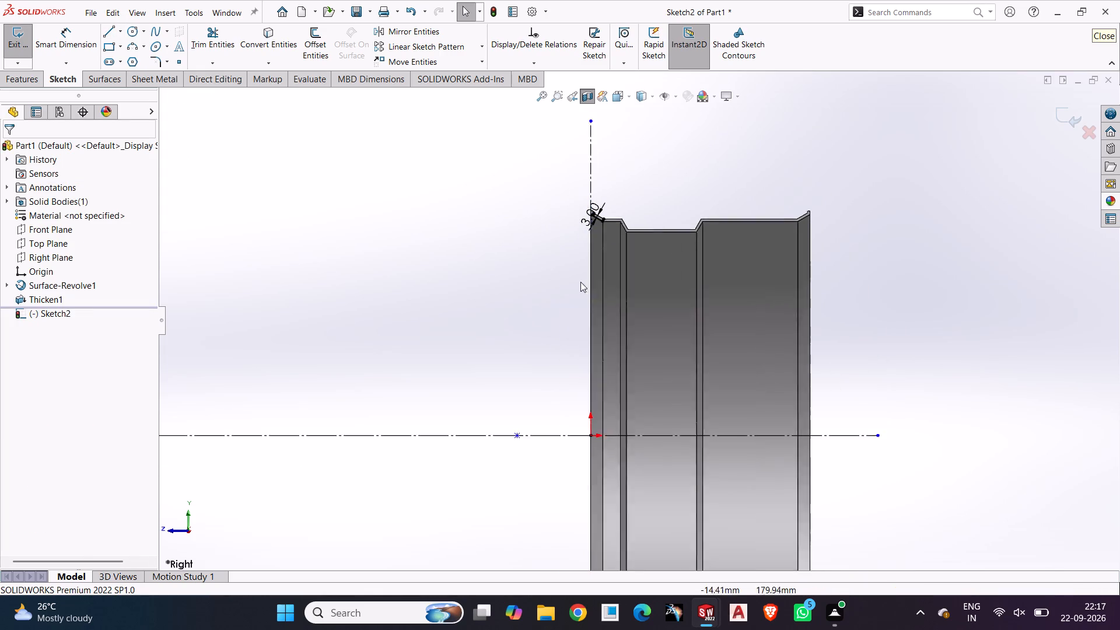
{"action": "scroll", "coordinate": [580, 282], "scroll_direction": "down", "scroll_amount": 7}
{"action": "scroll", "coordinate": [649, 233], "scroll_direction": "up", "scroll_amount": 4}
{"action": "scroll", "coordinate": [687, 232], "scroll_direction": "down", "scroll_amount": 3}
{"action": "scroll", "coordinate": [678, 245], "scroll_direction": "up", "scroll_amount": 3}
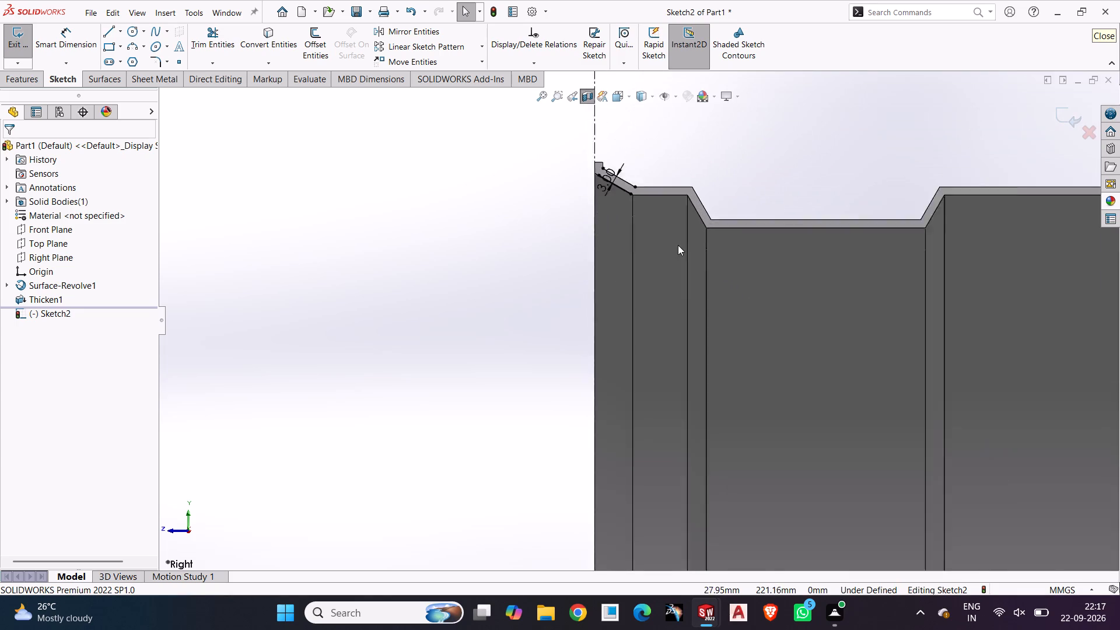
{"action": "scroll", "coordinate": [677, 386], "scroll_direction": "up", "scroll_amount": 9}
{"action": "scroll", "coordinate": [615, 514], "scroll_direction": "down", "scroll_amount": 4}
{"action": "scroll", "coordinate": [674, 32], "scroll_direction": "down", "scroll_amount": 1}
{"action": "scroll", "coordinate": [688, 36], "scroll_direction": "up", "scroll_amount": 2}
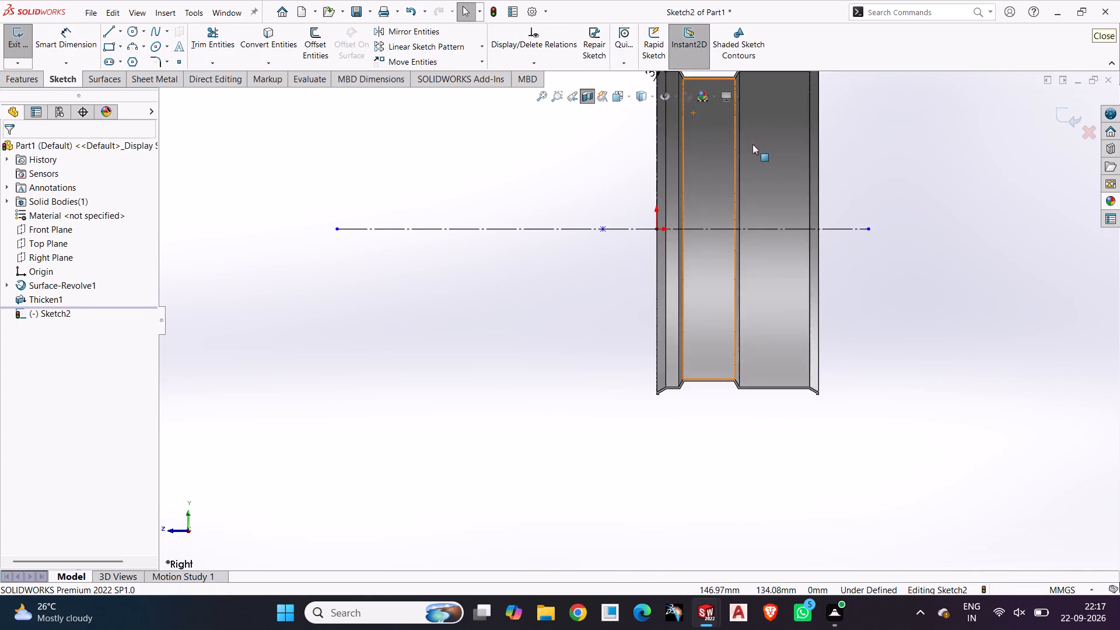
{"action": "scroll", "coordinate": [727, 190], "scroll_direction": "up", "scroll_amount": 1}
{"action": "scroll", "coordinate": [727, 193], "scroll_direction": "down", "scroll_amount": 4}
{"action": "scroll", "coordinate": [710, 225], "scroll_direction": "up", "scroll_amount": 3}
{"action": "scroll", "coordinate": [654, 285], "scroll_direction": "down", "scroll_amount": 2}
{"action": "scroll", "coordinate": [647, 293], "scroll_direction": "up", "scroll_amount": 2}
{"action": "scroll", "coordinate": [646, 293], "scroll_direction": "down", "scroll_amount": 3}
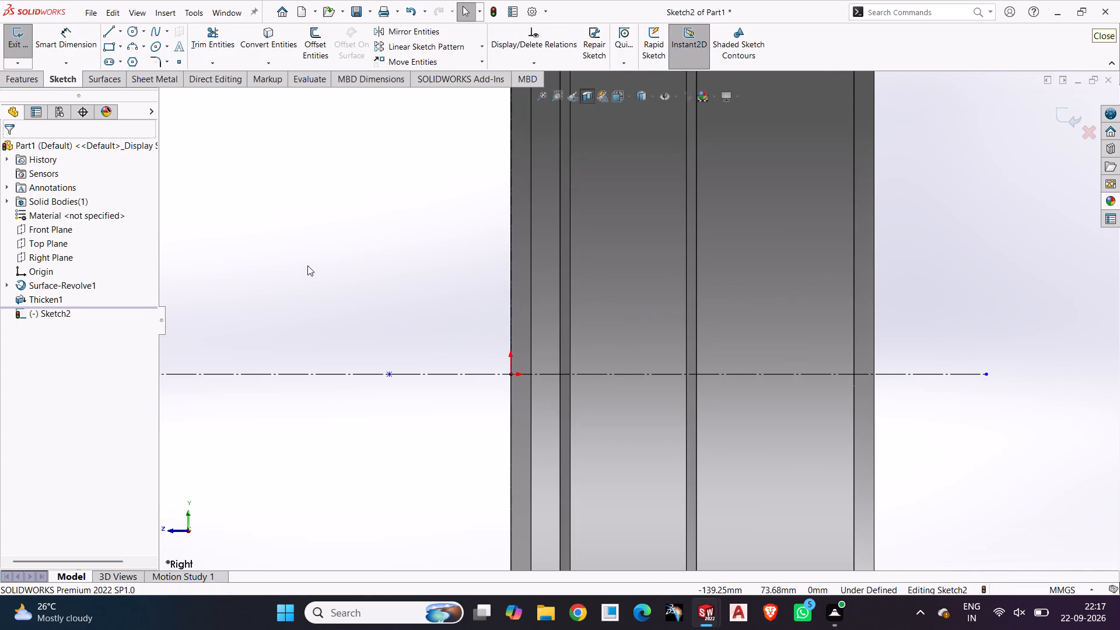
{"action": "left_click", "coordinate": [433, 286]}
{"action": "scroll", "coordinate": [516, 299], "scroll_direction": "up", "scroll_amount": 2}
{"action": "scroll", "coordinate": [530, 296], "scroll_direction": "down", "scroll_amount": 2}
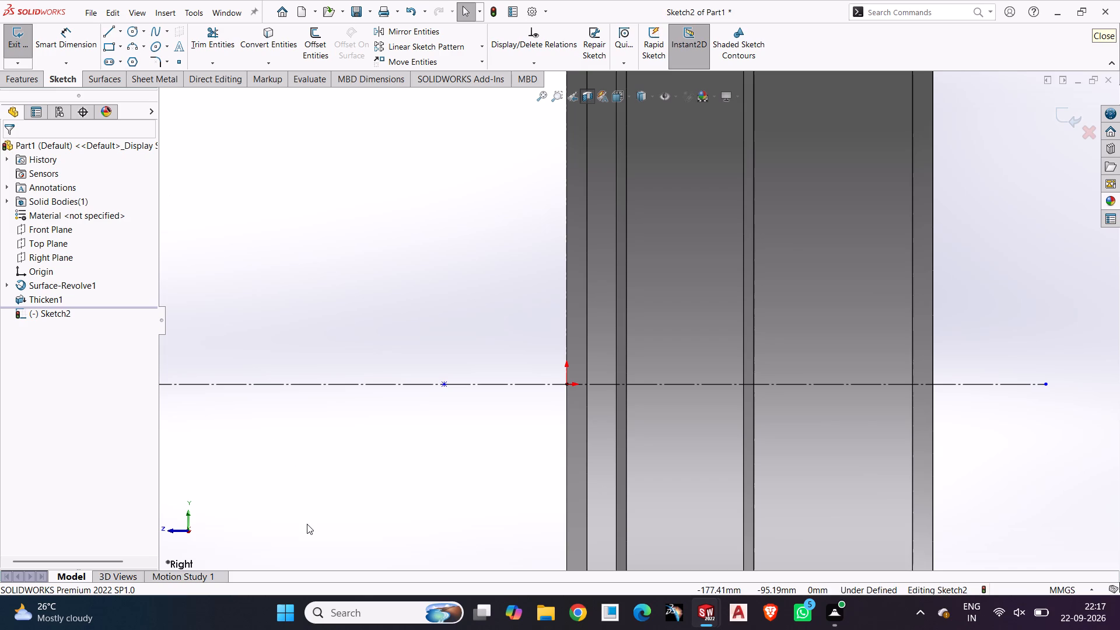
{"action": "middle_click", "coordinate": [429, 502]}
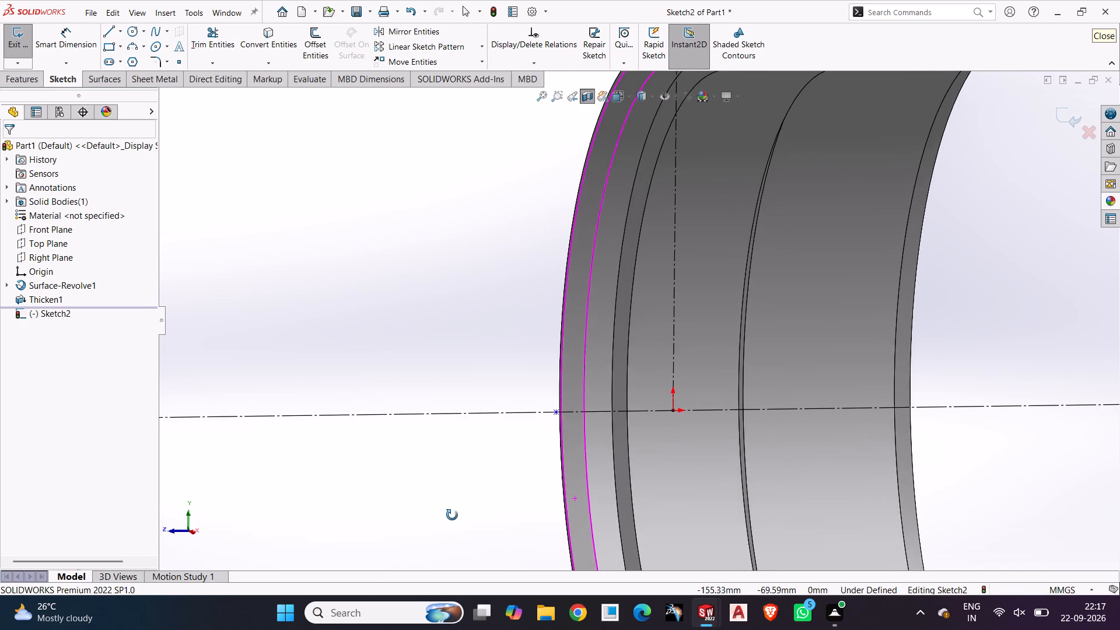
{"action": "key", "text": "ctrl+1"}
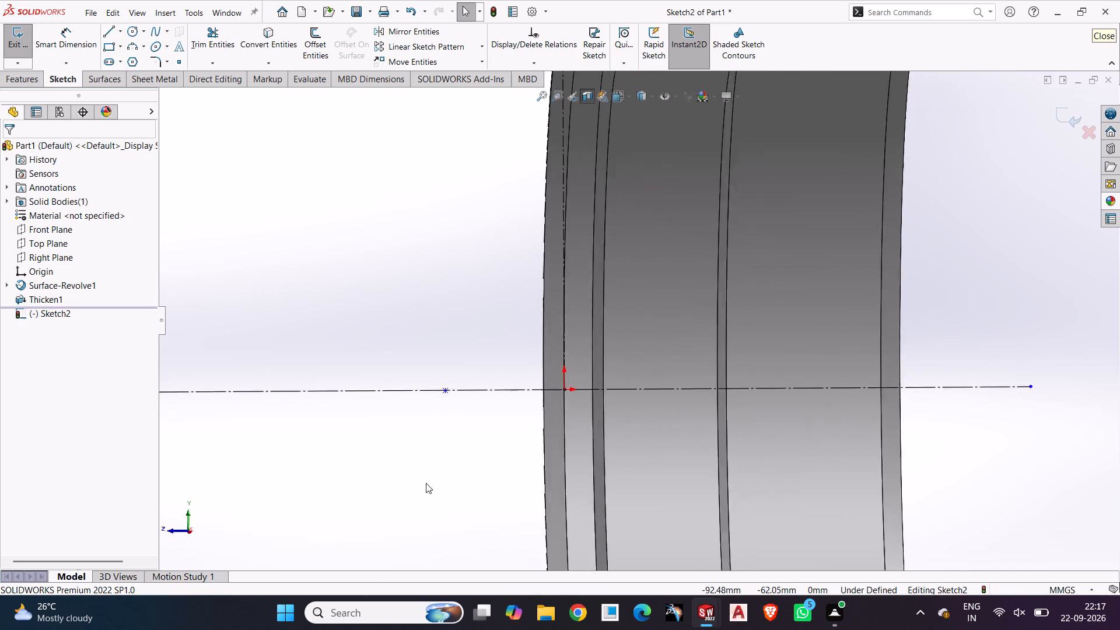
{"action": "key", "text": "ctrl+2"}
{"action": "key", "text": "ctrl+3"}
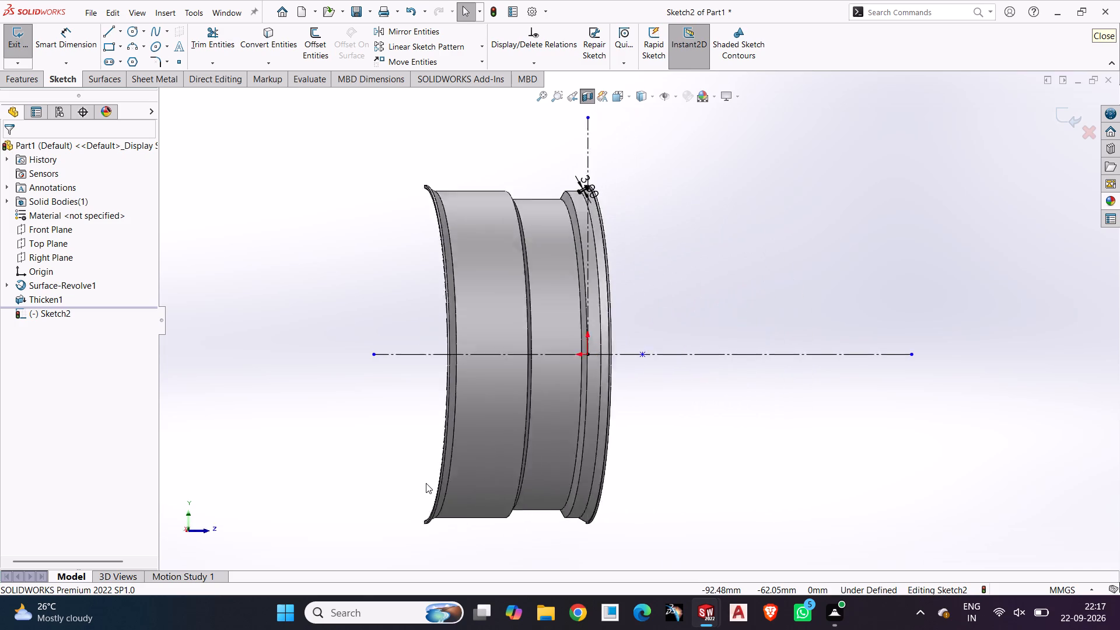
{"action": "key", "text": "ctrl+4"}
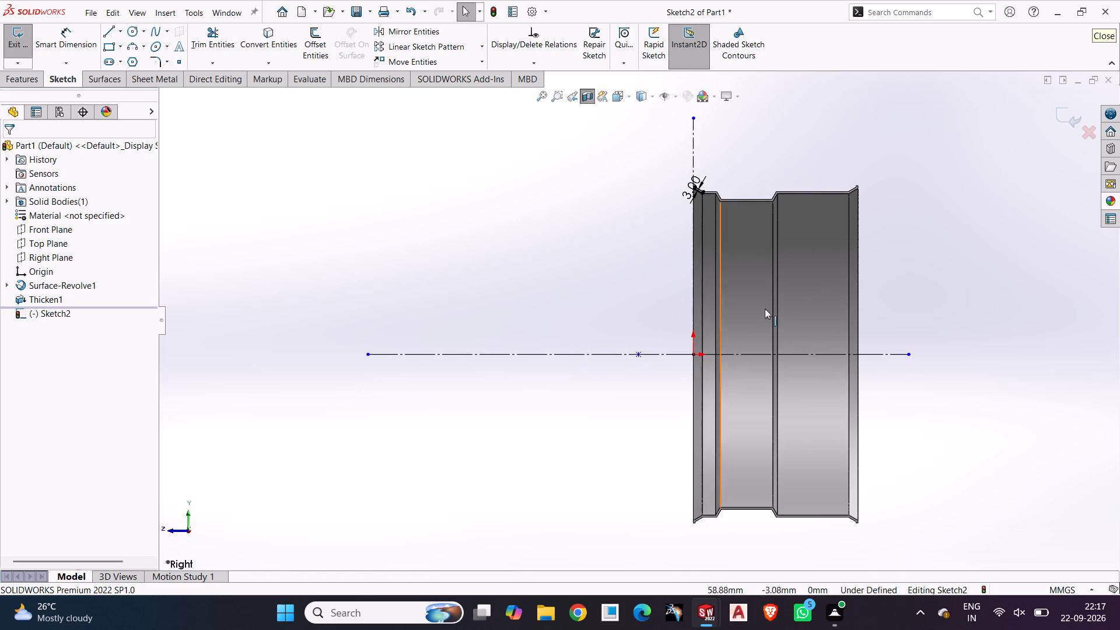
Sketch a connected hub outline: about 61 mm down to the horizontal centerline, along it, about 88 mm up, and about 32 mm back horizontally.
{"action": "scroll", "coordinate": [806, 267], "scroll_direction": "down", "scroll_amount": 4}
{"action": "scroll", "coordinate": [544, 426], "scroll_direction": "down", "scroll_amount": 2}
{"action": "scroll", "coordinate": [545, 459], "scroll_direction": "up", "scroll_amount": 3}
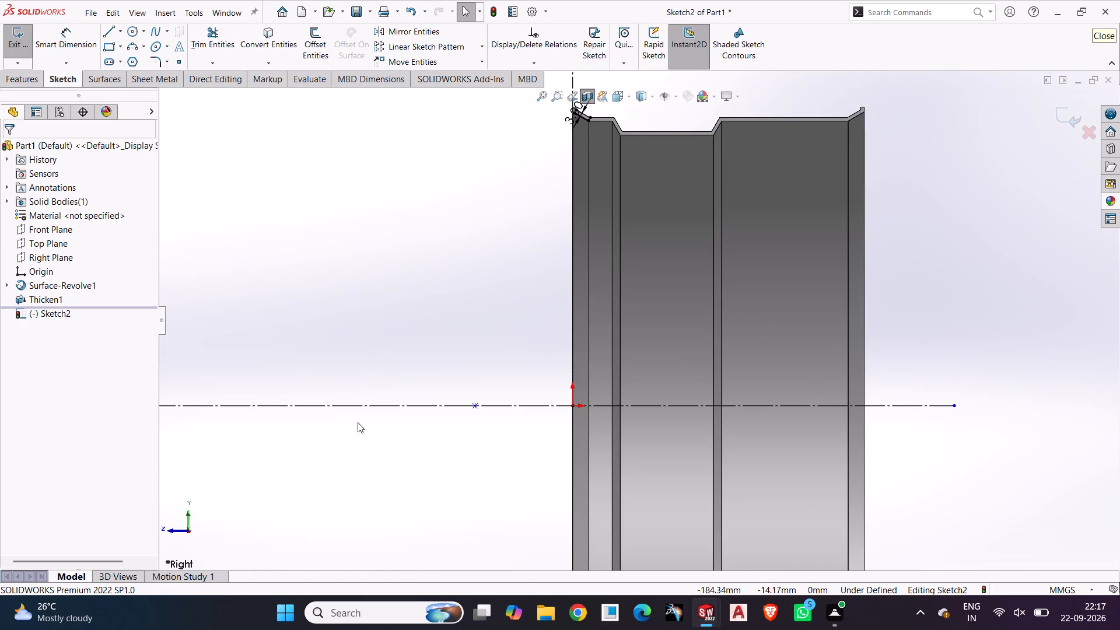
{"action": "left_click", "coordinate": [103, 30]}
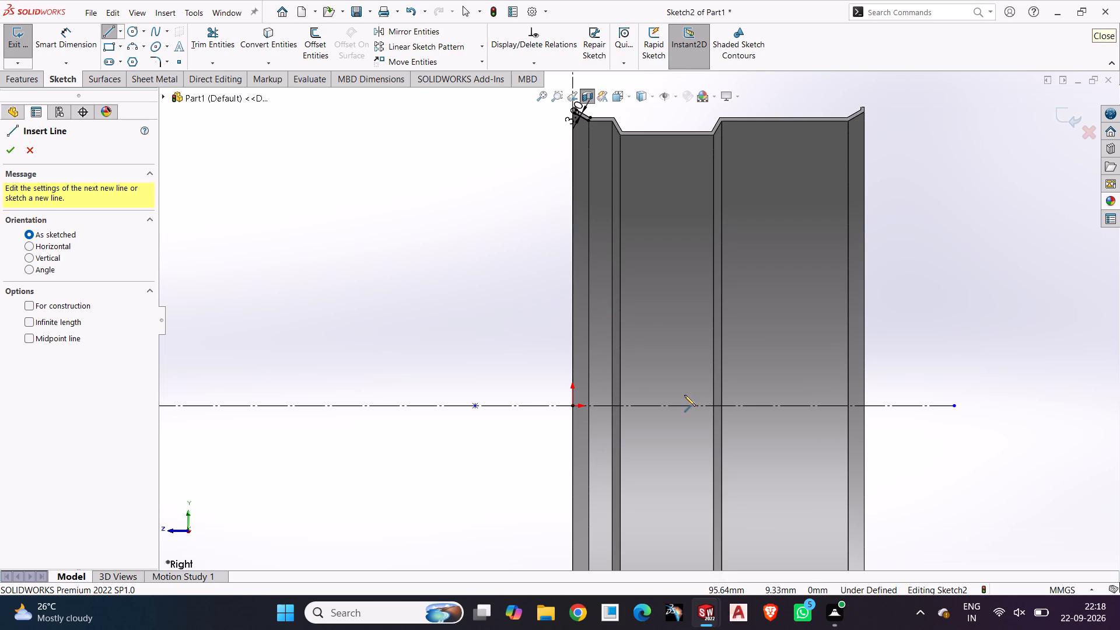
{"action": "scroll", "coordinate": [684, 395], "scroll_direction": "down", "scroll_amount": 3}
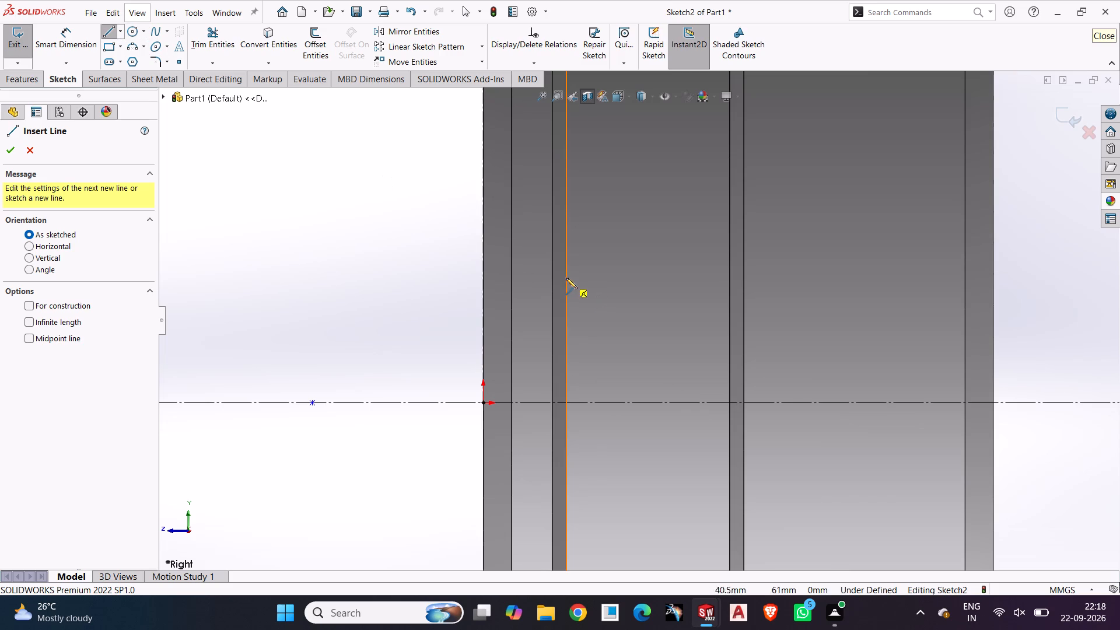
{"action": "left_click", "coordinate": [533, 279]}
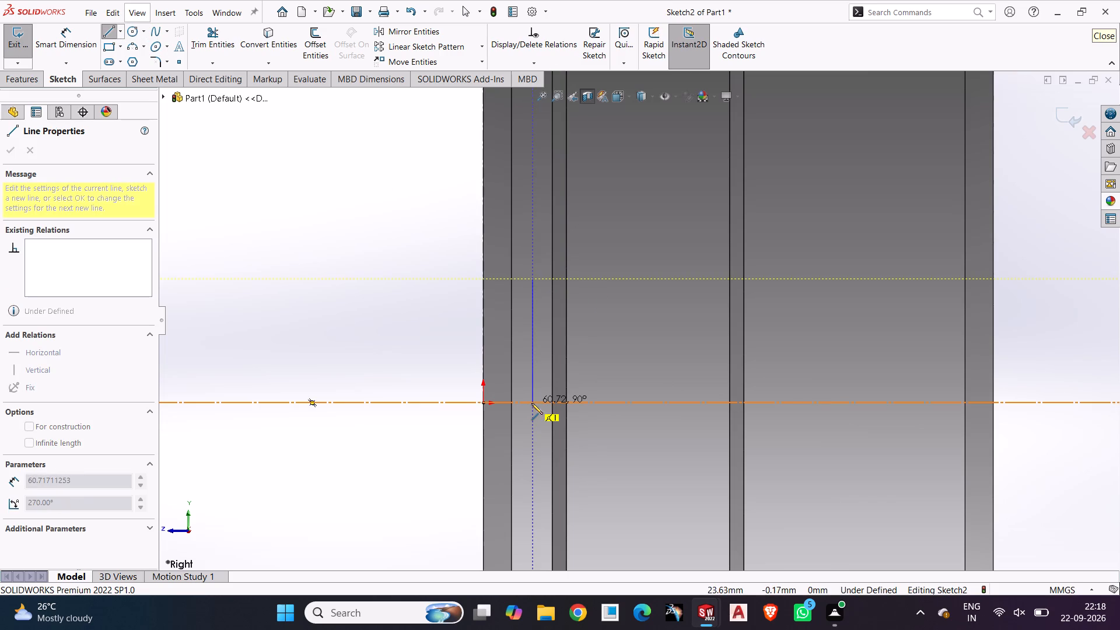
{"action": "left_click", "coordinate": [531, 403]}
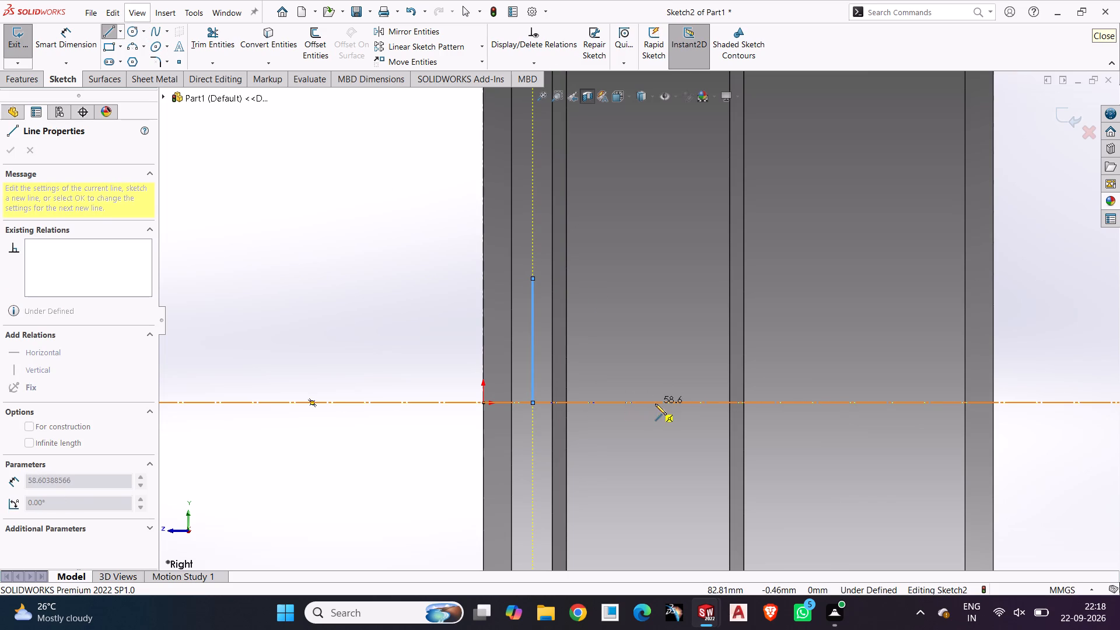
{"action": "left_click", "coordinate": [664, 402]}
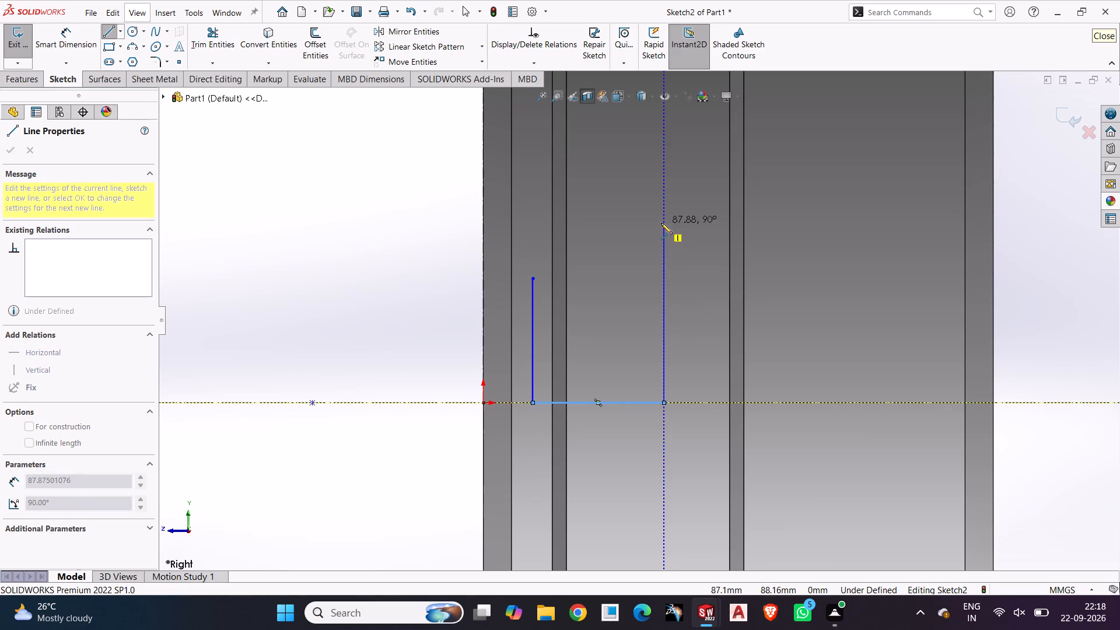
{"action": "left_click", "coordinate": [664, 223]}
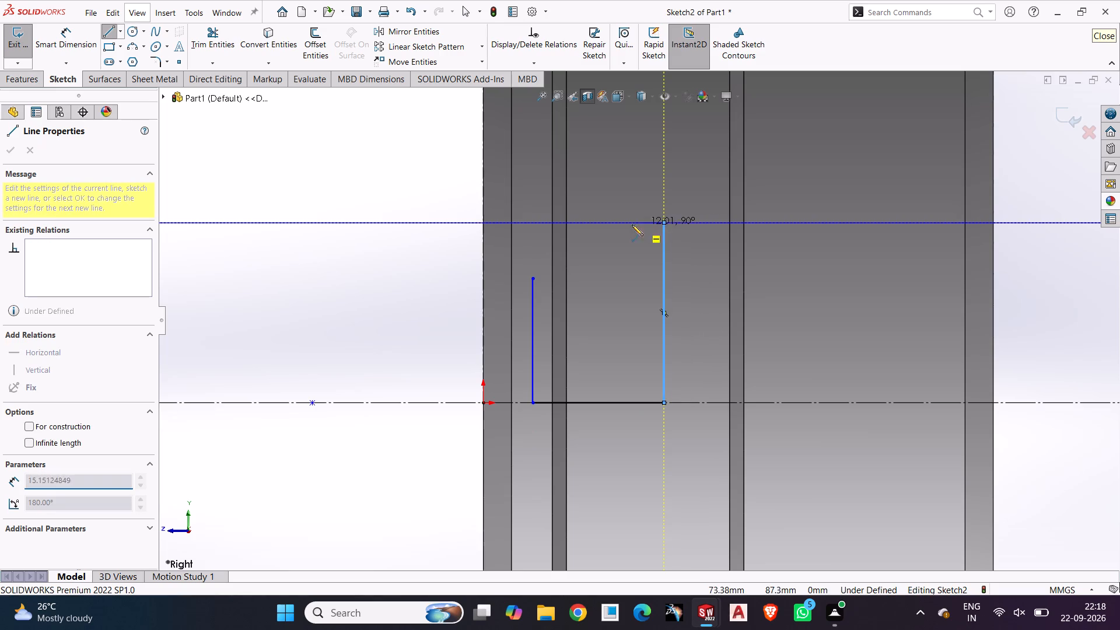
{"action": "left_click", "coordinate": [601, 225]}
{"action": "key", "text": "Escape"}
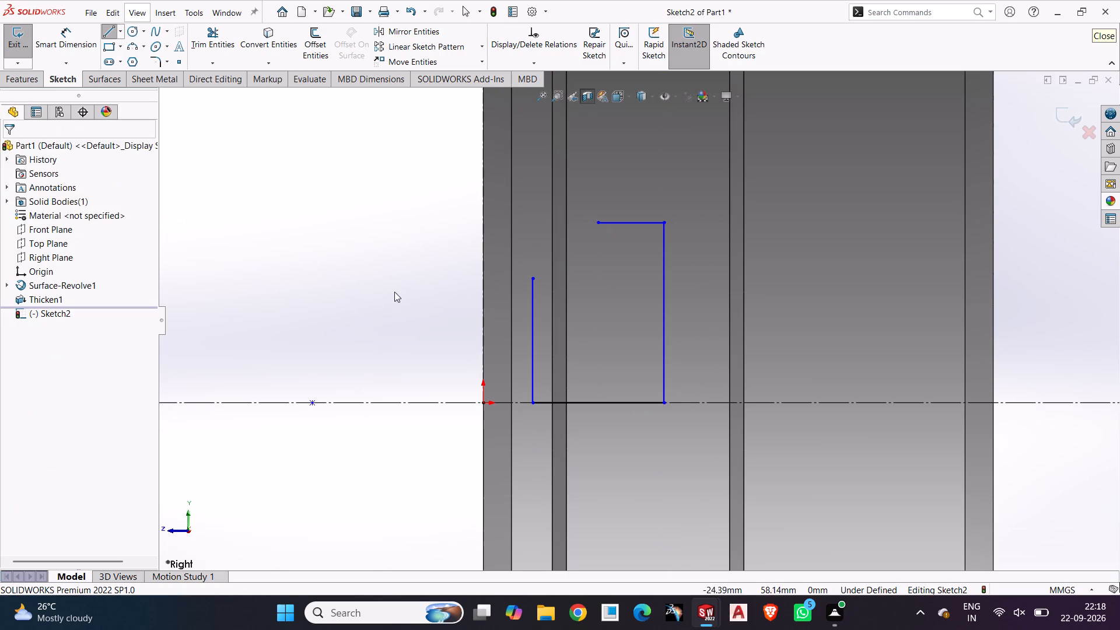
Apply a horizontal relation to the hub outline's short upper line and vertical relations to its two upright lines.
{"action": "left_click", "coordinate": [309, 293]}
{"action": "left_click", "coordinate": [645, 221]}
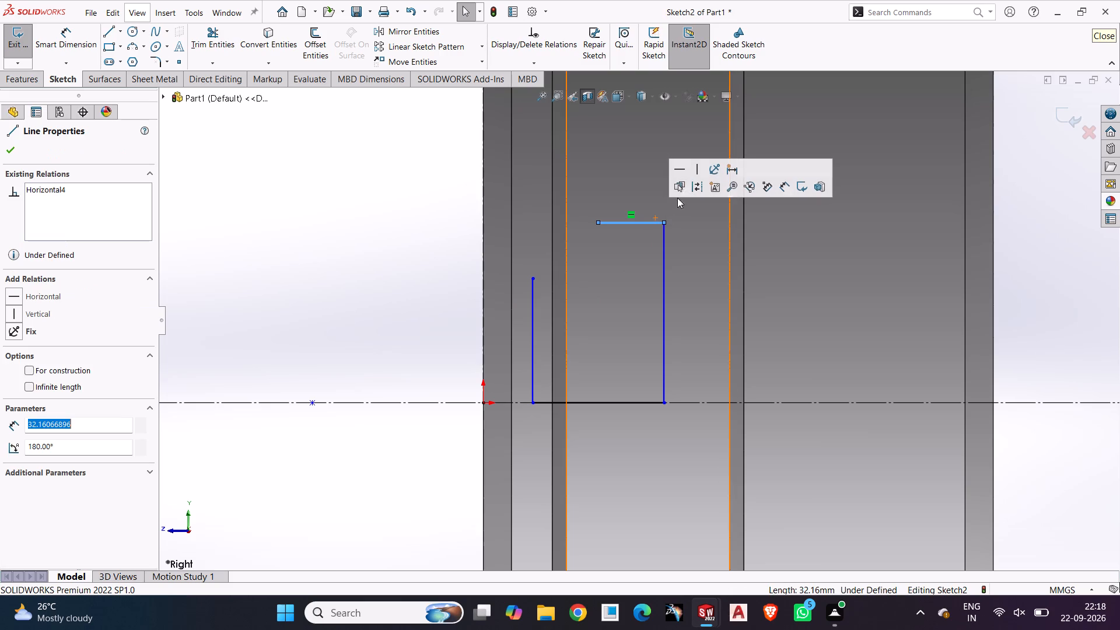
{"action": "left_click", "coordinate": [679, 163]}
{"action": "left_click", "coordinate": [323, 240]}
{"action": "left_click", "coordinate": [534, 309]}
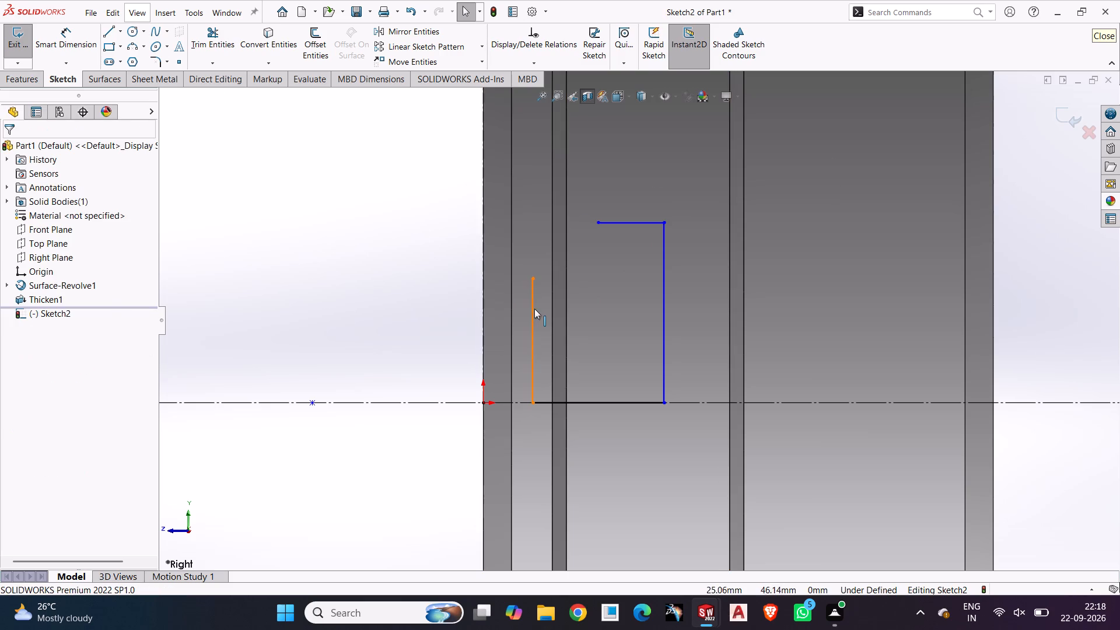
{"action": "left_click", "coordinate": [586, 256]}
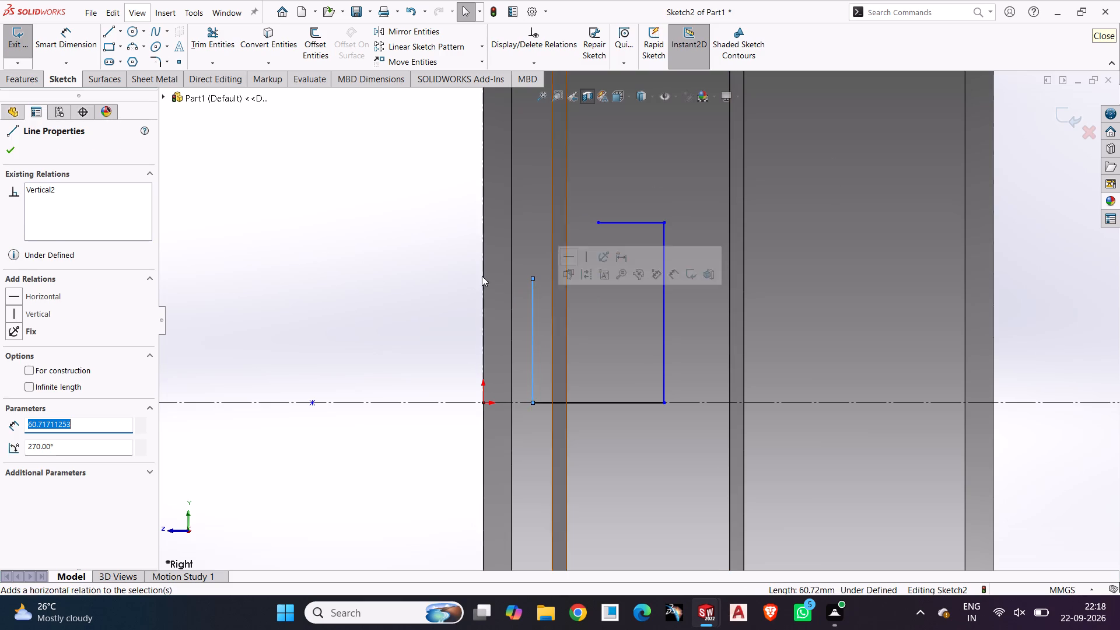
{"action": "left_click", "coordinate": [360, 294]}
{"action": "left_click", "coordinate": [664, 292]}
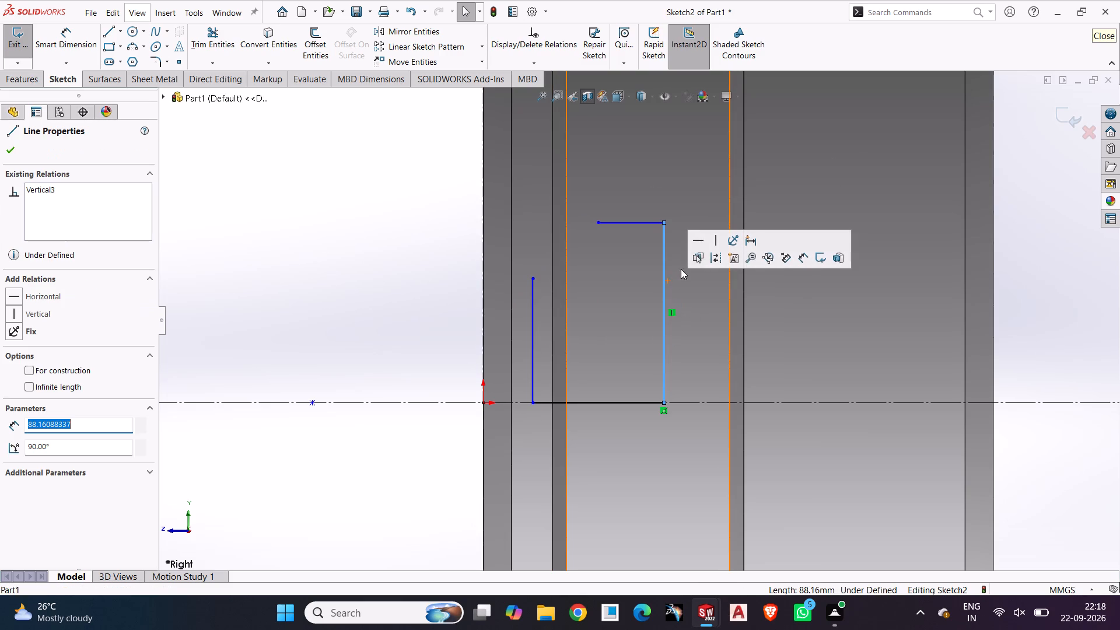
{"action": "left_click", "coordinate": [709, 244]}
{"action": "left_click", "coordinate": [235, 302]}
Turn off the section view of the rim.
{"action": "scroll", "coordinate": [517, 223], "scroll_direction": "up", "scroll_amount": 2}
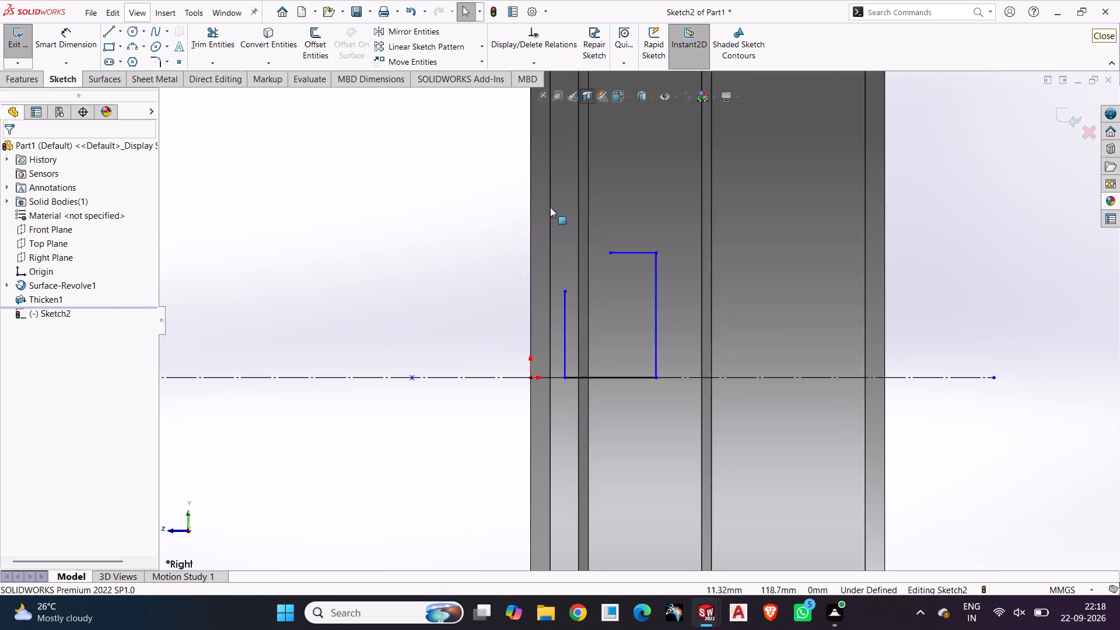
{"action": "scroll", "coordinate": [555, 204], "scroll_direction": "up", "scroll_amount": 4}
{"action": "scroll", "coordinate": [594, 183], "scroll_direction": "down", "scroll_amount": 6}
{"action": "scroll", "coordinate": [717, 279], "scroll_direction": "down", "scroll_amount": 3}
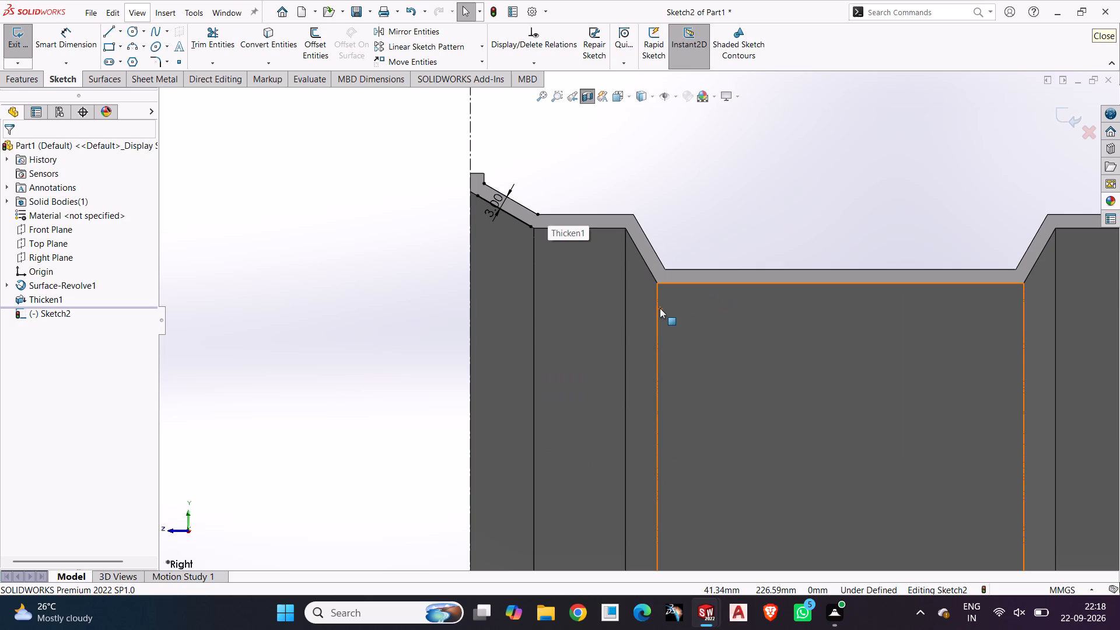
{"action": "left_click", "coordinate": [587, 91]}
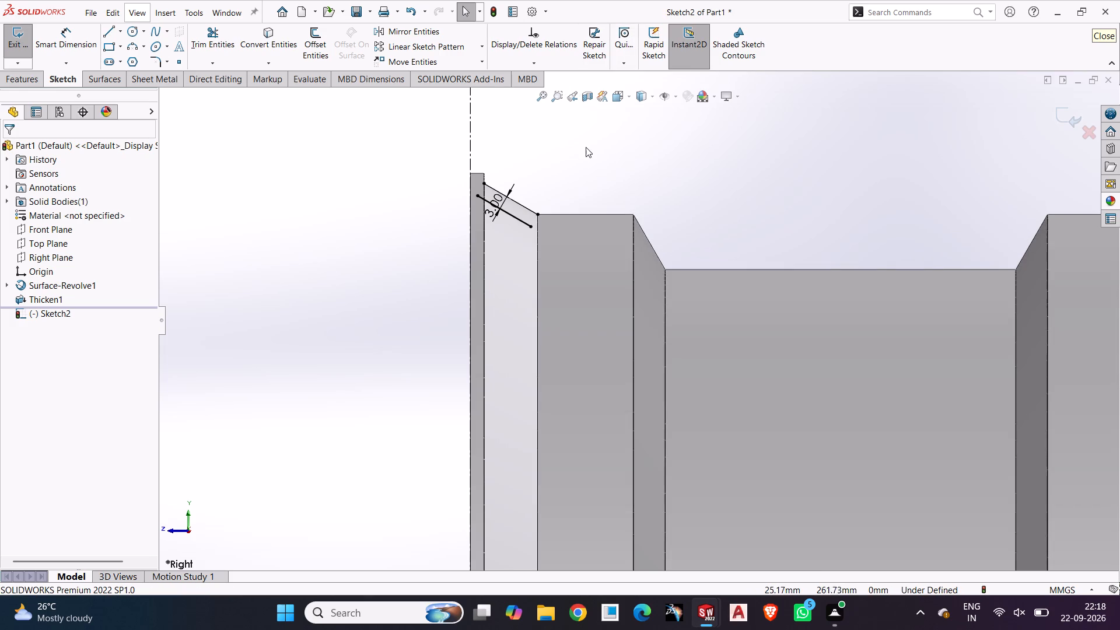
{"action": "left_click", "coordinate": [587, 148]}
Draw a two-point spline from the inner end of the offset sloped rim line to the free end of the hub's short upper line.
{"action": "scroll", "coordinate": [628, 250], "scroll_direction": "up", "scroll_amount": 8}
{"action": "scroll", "coordinate": [680, 348], "scroll_direction": "down", "scroll_amount": 3}
{"action": "scroll", "coordinate": [680, 360], "scroll_direction": "up", "scroll_amount": 3}
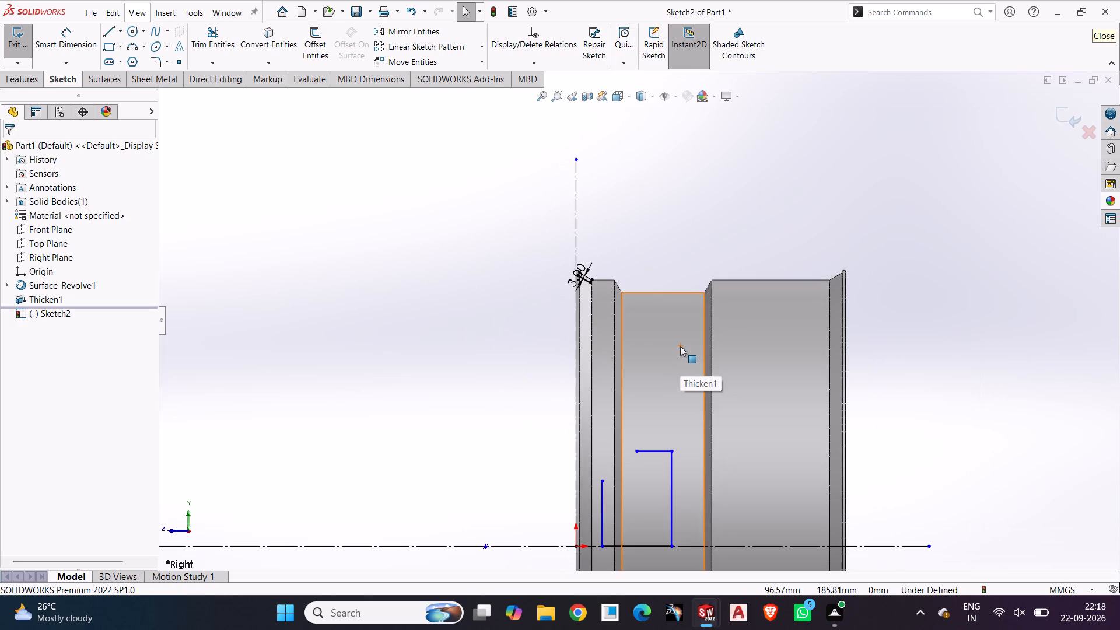
{"action": "left_click", "coordinate": [146, 30]}
{"action": "left_click", "coordinate": [162, 32]}
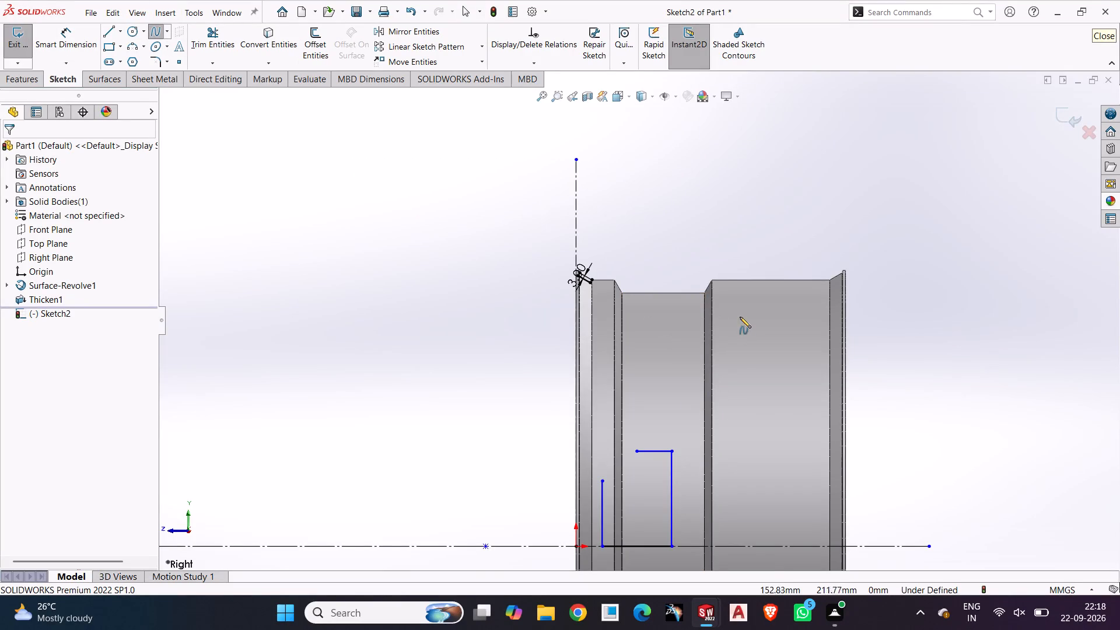
{"action": "scroll", "coordinate": [607, 295], "scroll_direction": "down", "scroll_amount": 8}
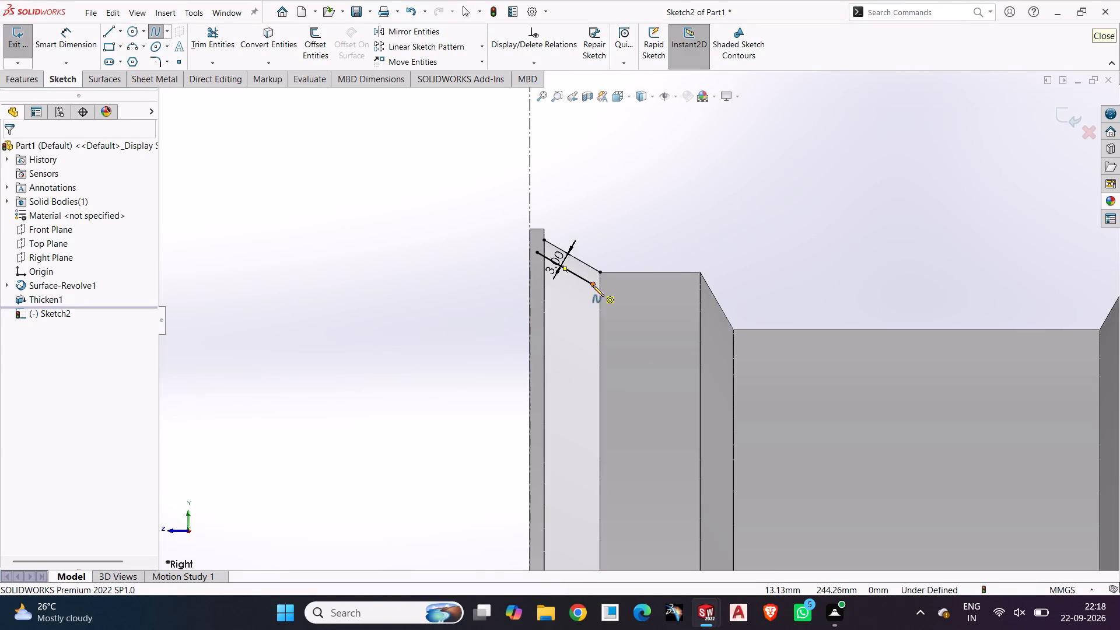
{"action": "left_click", "coordinate": [593, 285]}
{"action": "scroll", "coordinate": [645, 333], "scroll_direction": "up", "scroll_amount": 8}
{"action": "scroll", "coordinate": [657, 389], "scroll_direction": "down", "scroll_amount": 3}
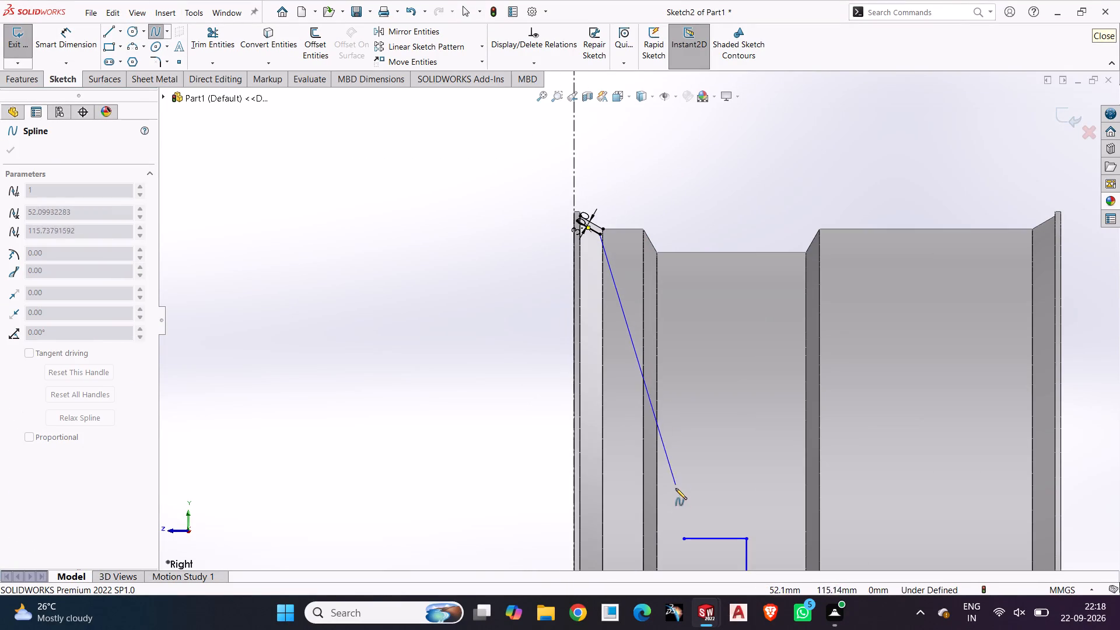
{"action": "left_click", "coordinate": [681, 539]}
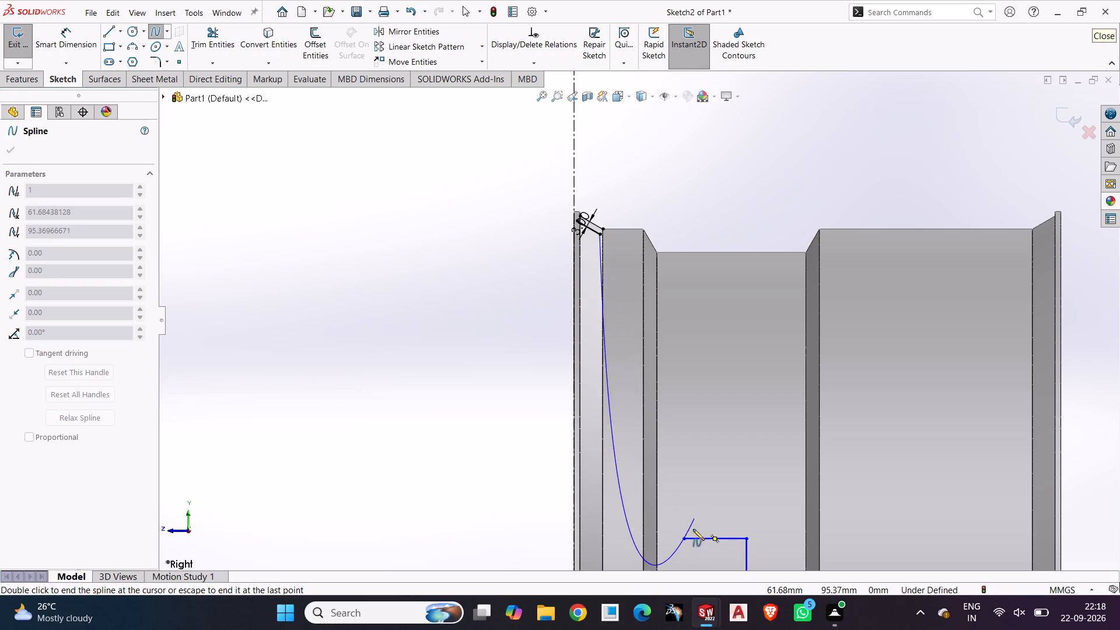
{"action": "key", "text": "Escape"}
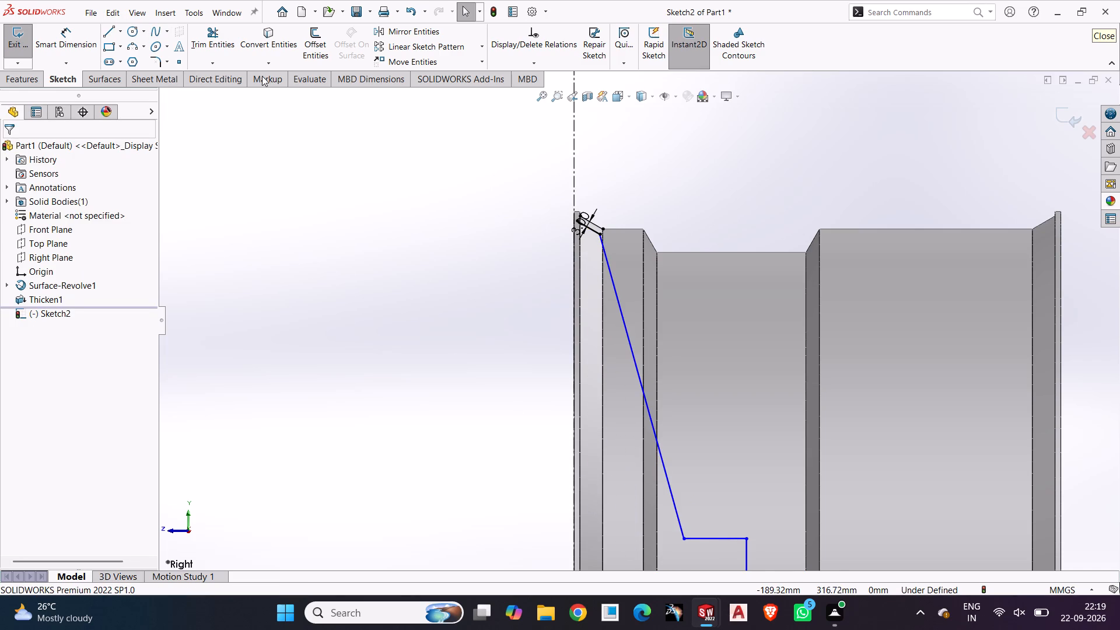
Draw a second two-point spline from the outer end of the offset sloped rim line to the top of the hub's shorter vertical line.
{"action": "left_click", "coordinate": [156, 32]}
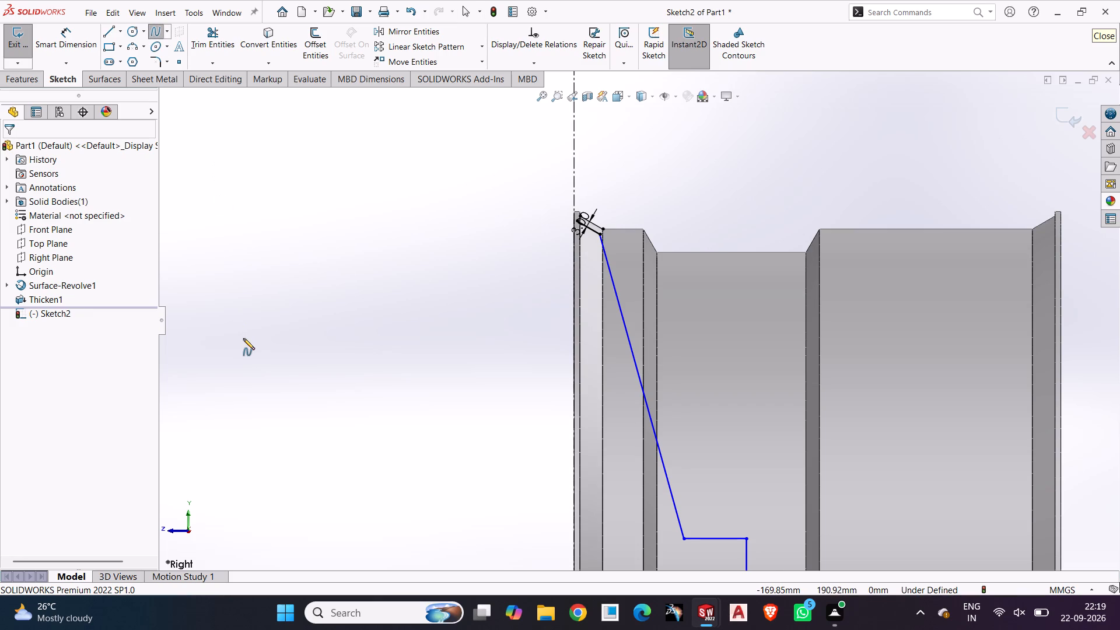
{"action": "scroll", "coordinate": [575, 230], "scroll_direction": "down", "scroll_amount": 9}
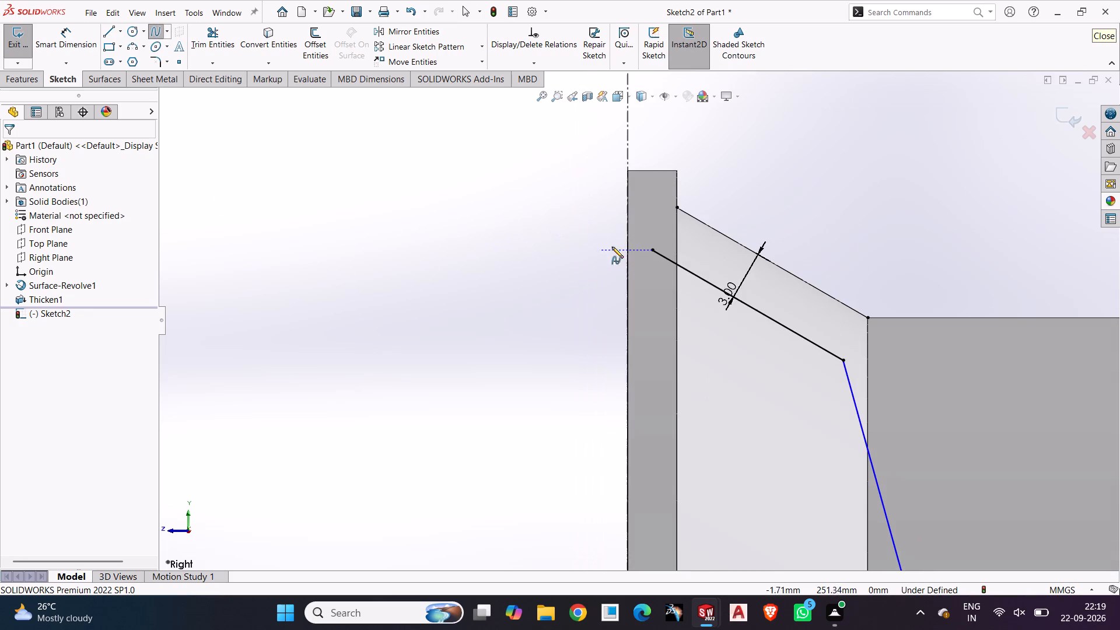
{"action": "left_click", "coordinate": [650, 253]}
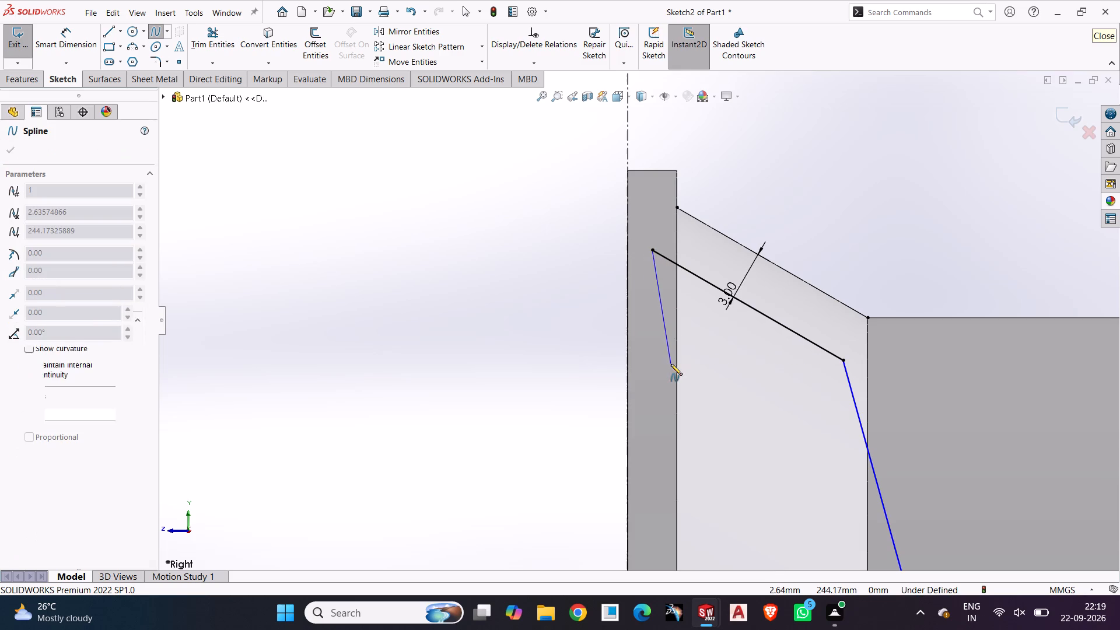
{"action": "scroll", "coordinate": [671, 364], "scroll_direction": "up", "scroll_amount": 14}
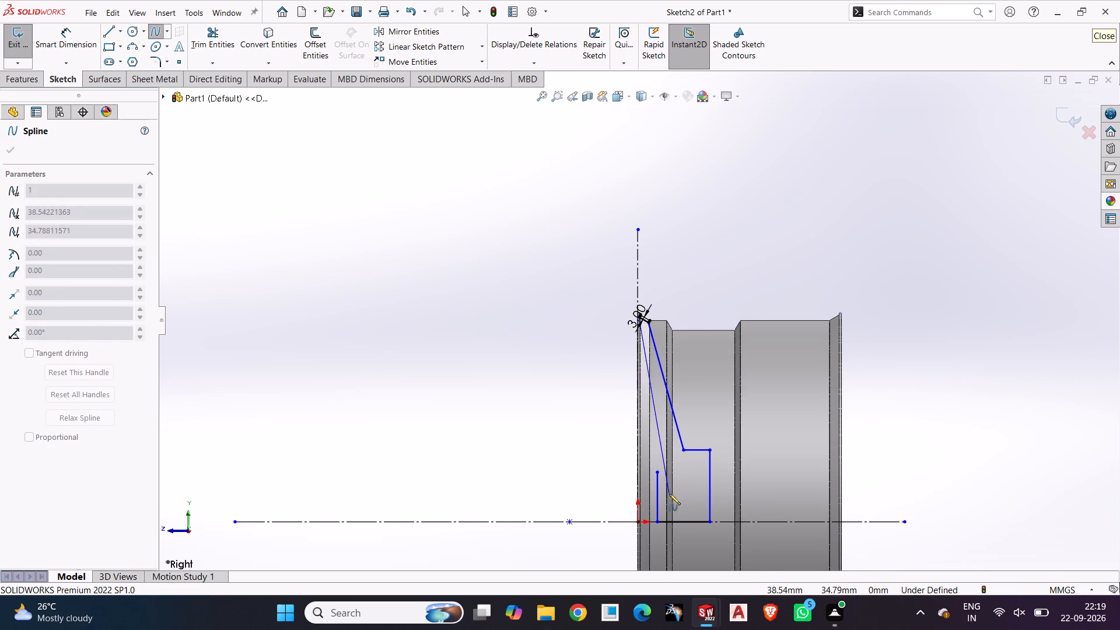
{"action": "left_click", "coordinate": [660, 471]}
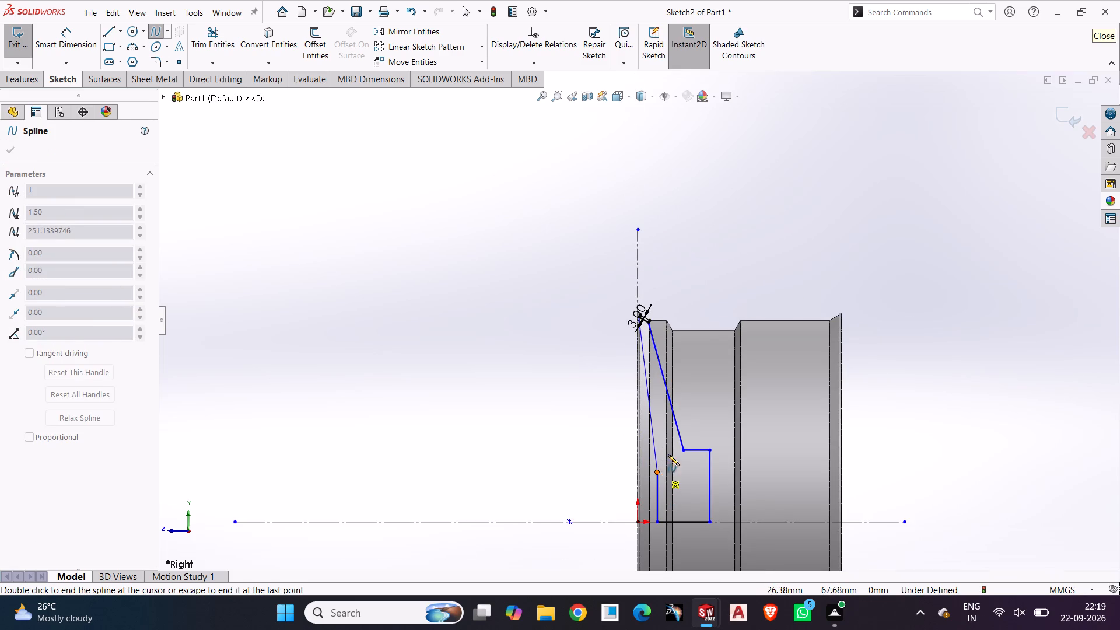
{"action": "key", "text": "Escape"}
{"action": "scroll", "coordinate": [639, 414], "scroll_direction": "down", "scroll_amount": 3}
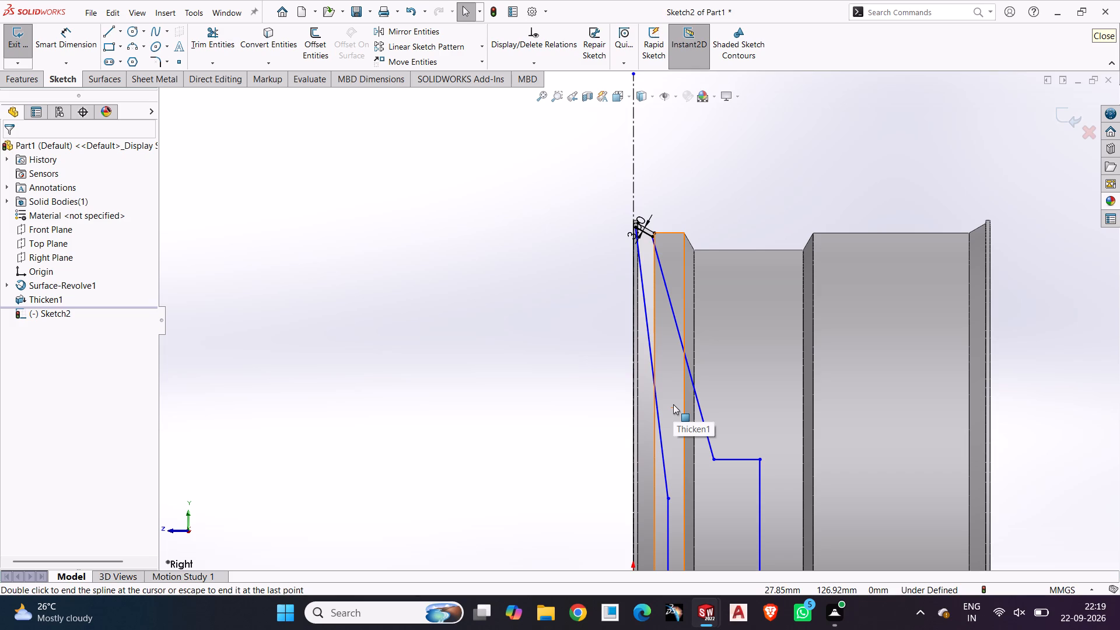
{"action": "left_click", "coordinate": [448, 343]}
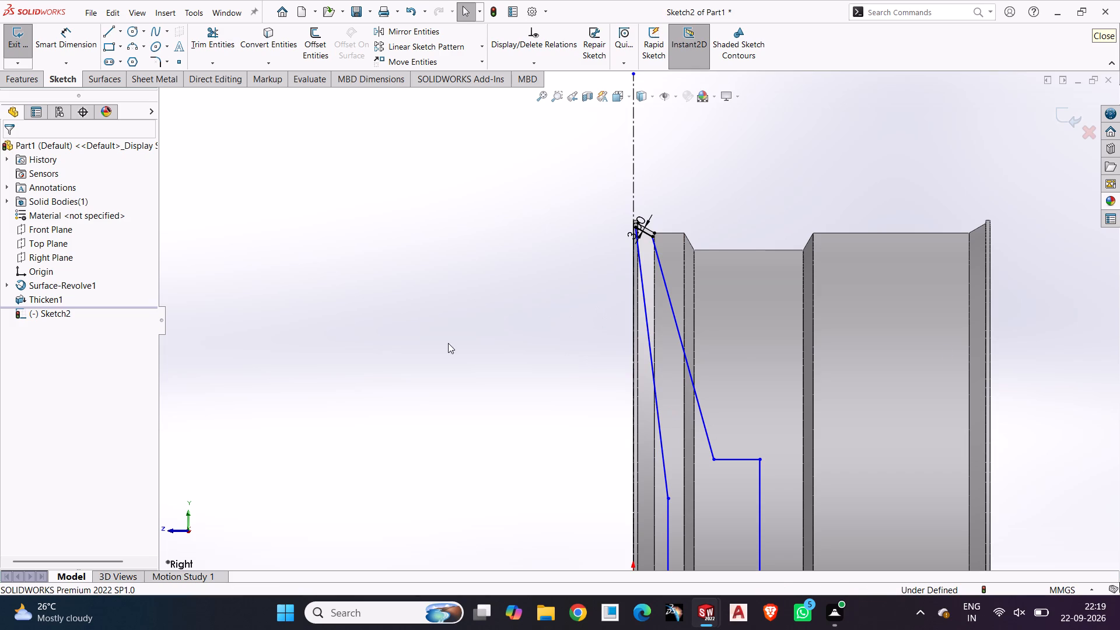
Dimension the hub outline's short upper horizontal line to 20 mm.
{"action": "scroll", "coordinate": [766, 396], "scroll_direction": "down", "scroll_amount": 5}
{"action": "scroll", "coordinate": [652, 481], "scroll_direction": "up", "scroll_amount": 7}
{"action": "scroll", "coordinate": [656, 476], "scroll_direction": "down", "scroll_amount": 2}
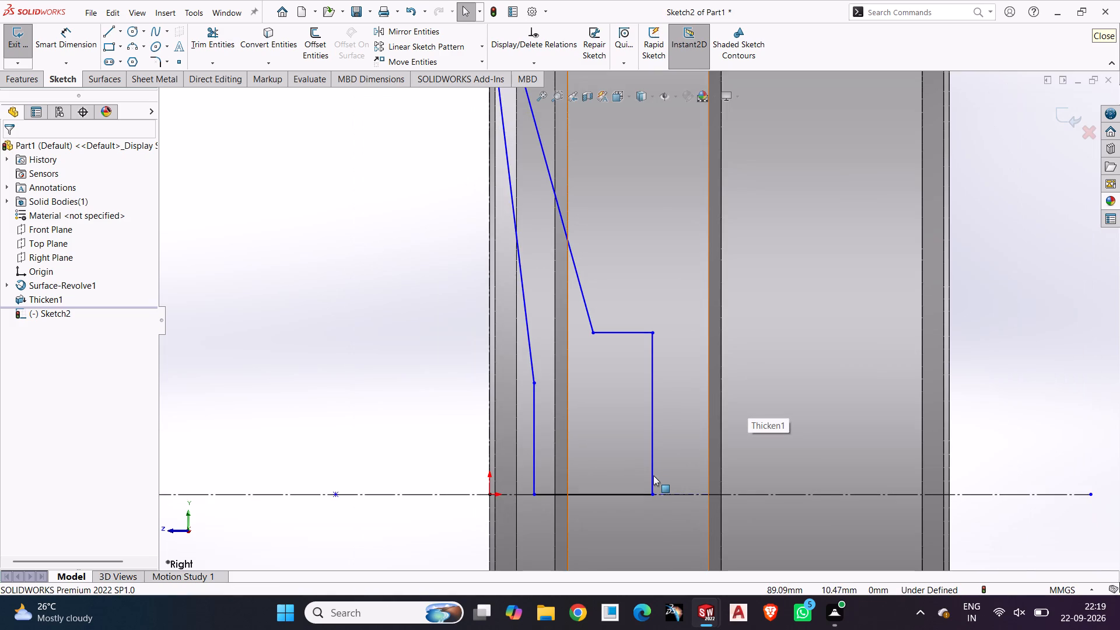
{"action": "left_click_drag", "start_coordinate": [47, 36], "coordinate": [54, 41]}
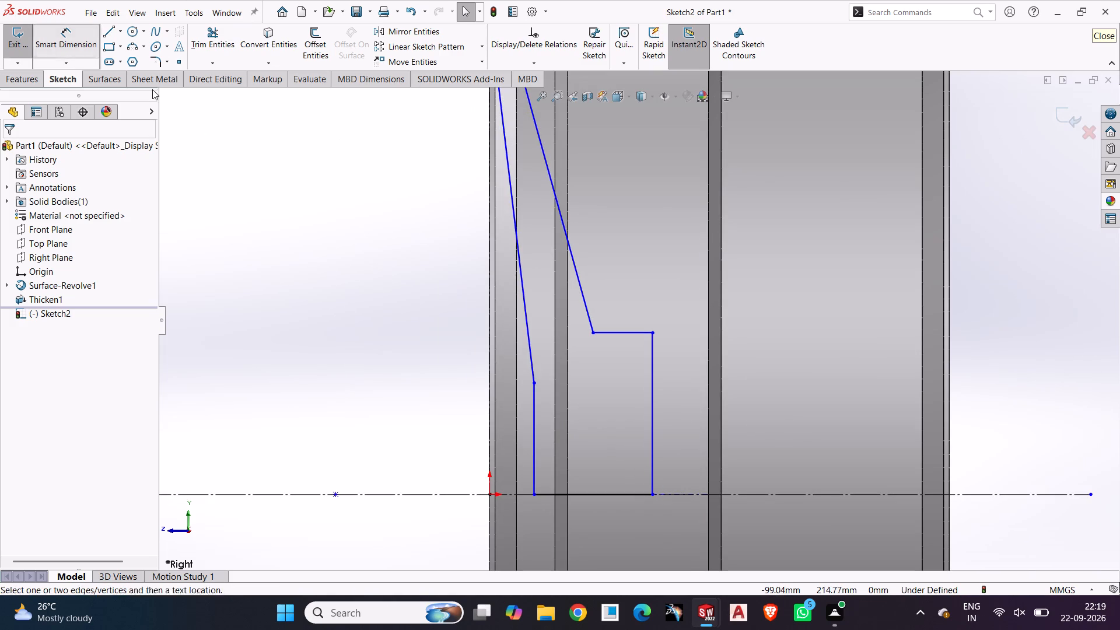
{"action": "left_click", "coordinate": [621, 322]}
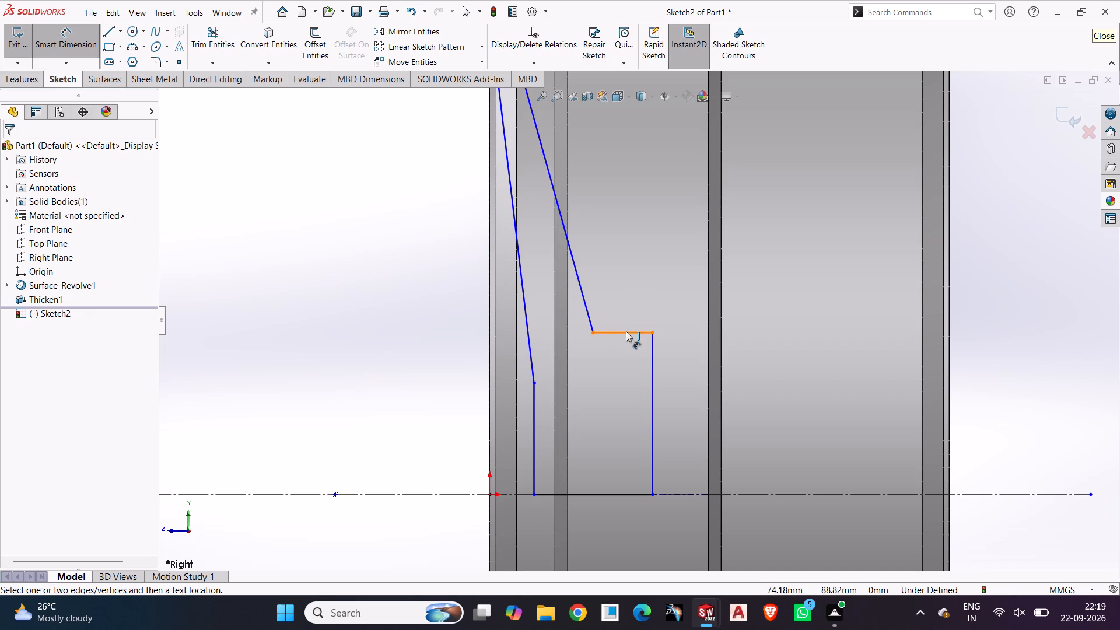
{"action": "left_click", "coordinate": [626, 331]}
{"action": "left_click", "coordinate": [631, 309]}
{"action": "type", "text": "20"}
{"action": "key", "text": "Return"}
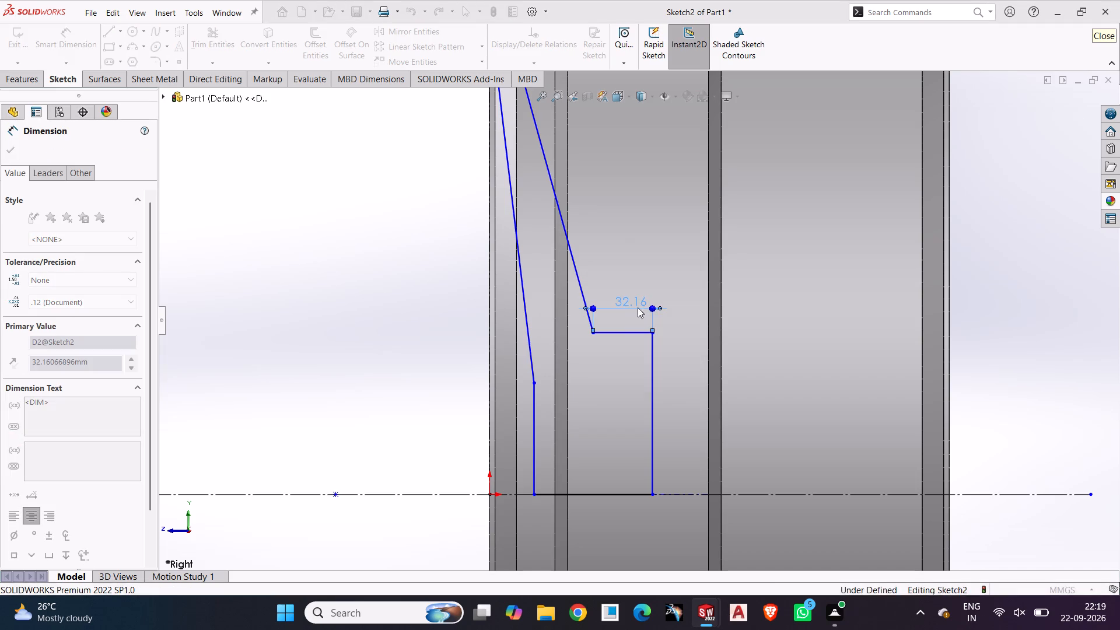
{"action": "left_click", "coordinate": [818, 332]}
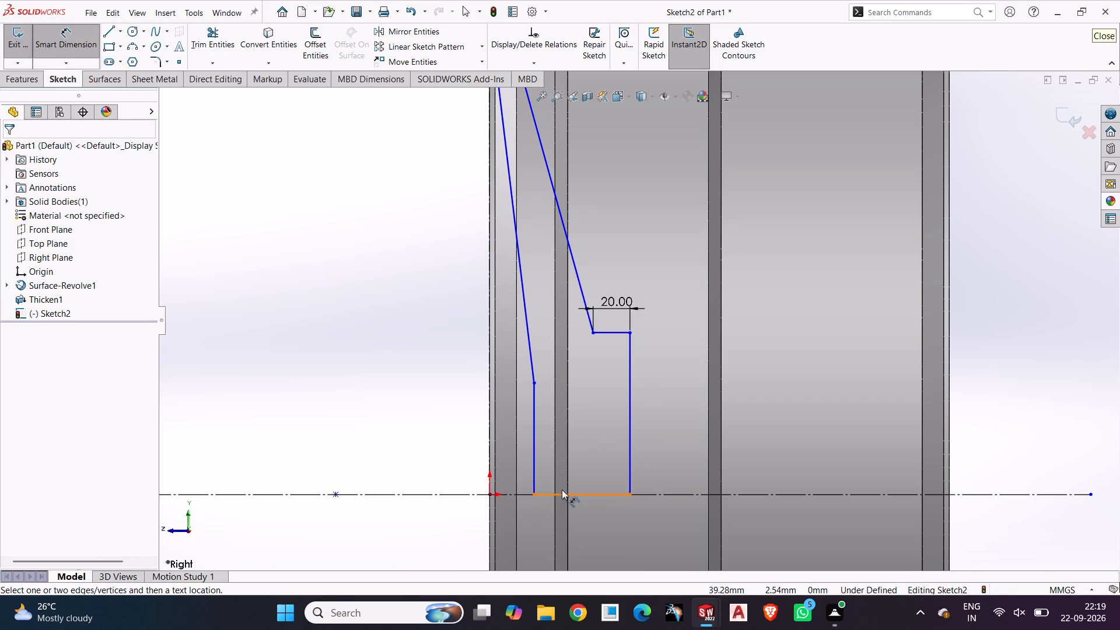
Dimension the hub outline's longer vertical line to 140/2, giving a 70 mm hub radius.
{"action": "left_click", "coordinate": [633, 408]}
{"action": "left_click", "coordinate": [653, 409]}
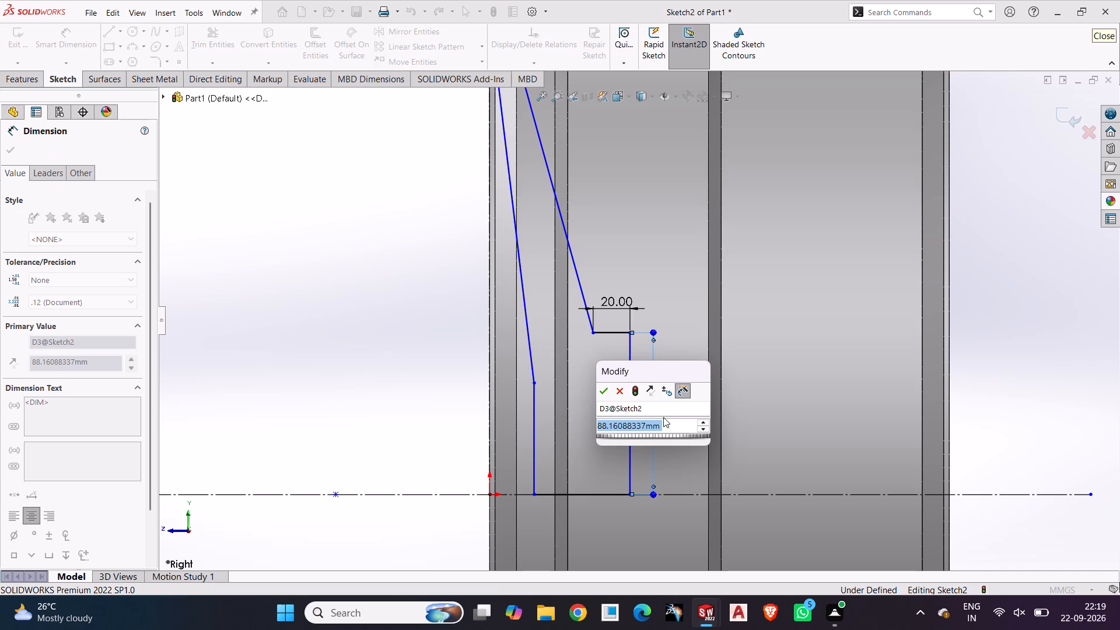
{"action": "type", "text": "140/2"}
{"action": "key", "text": "Return"}
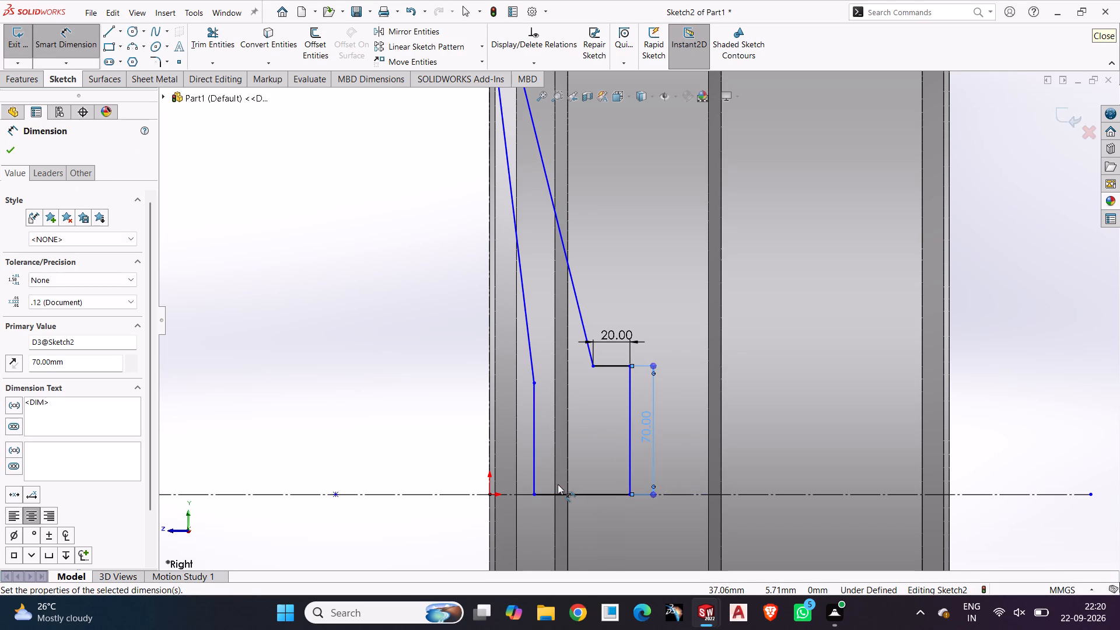
Dimension the horizontal distance from the origin to the foot of the hub's shorter vertical line as 70 mm.
{"action": "left_click", "coordinate": [535, 495]}
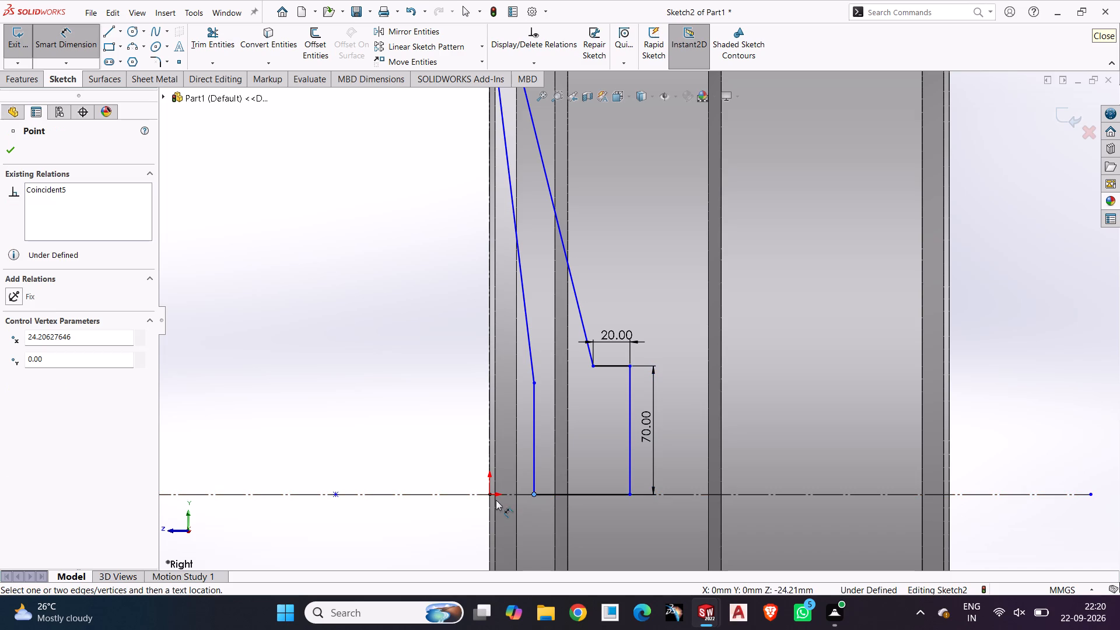
{"action": "left_click", "coordinate": [491, 496]}
{"action": "left_click", "coordinate": [426, 466]}
{"action": "type", "text": "70"}
{"action": "key", "text": "Return"}
{"action": "left_click", "coordinate": [335, 408]}
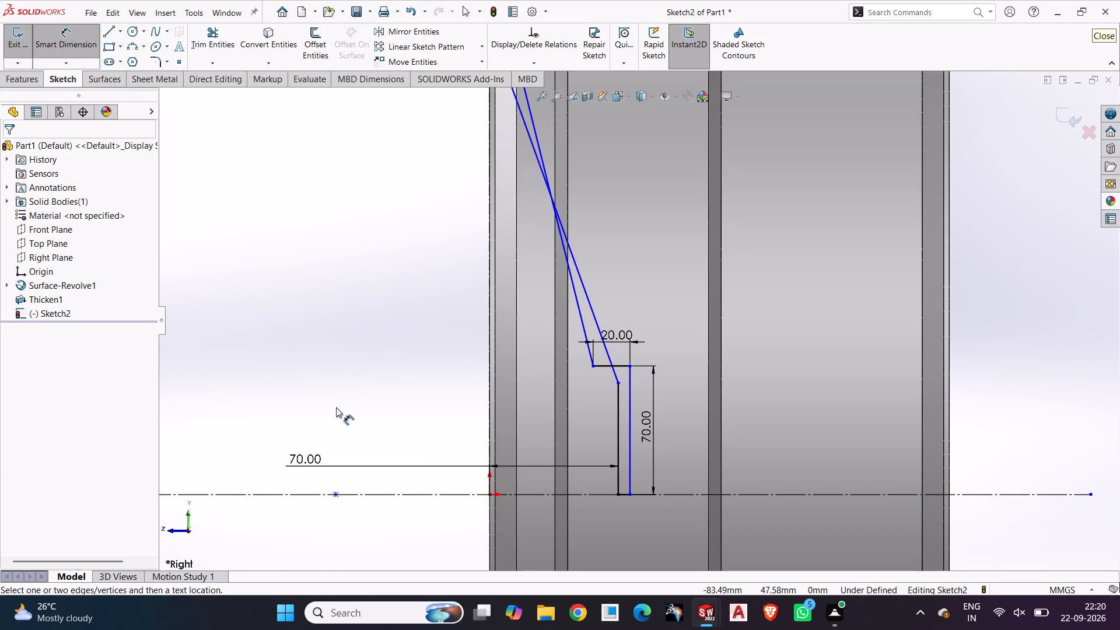
Change the distance from the origin to the hub's shorter vertical line to 15 mm.
{"action": "double_click", "coordinate": [310, 459]}
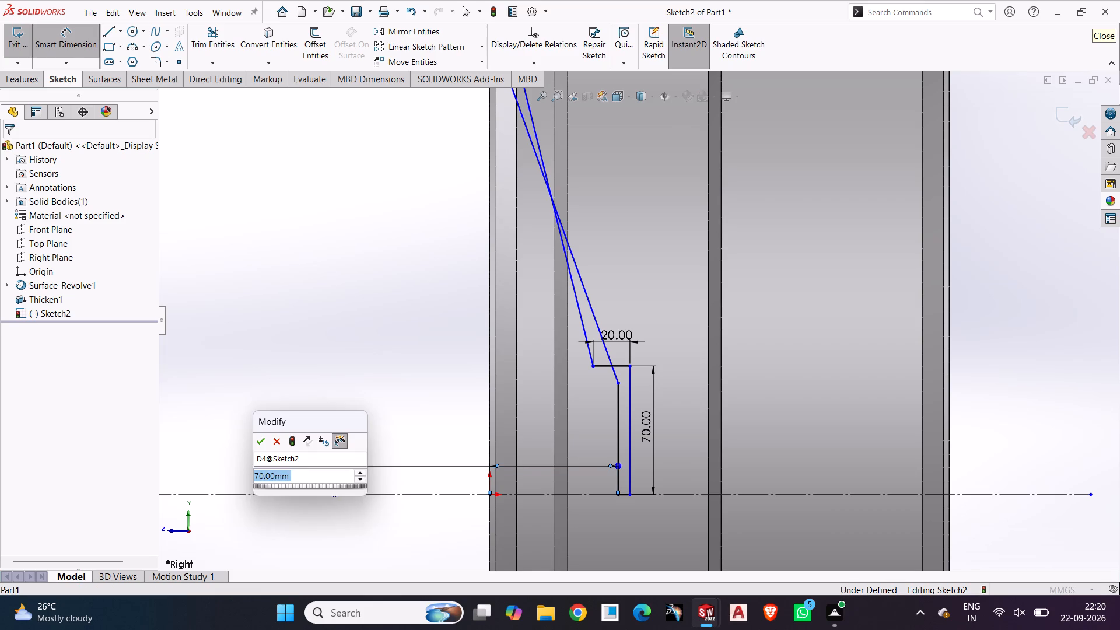
{"action": "type", "text": "15"}
{"action": "key", "text": "Return"}
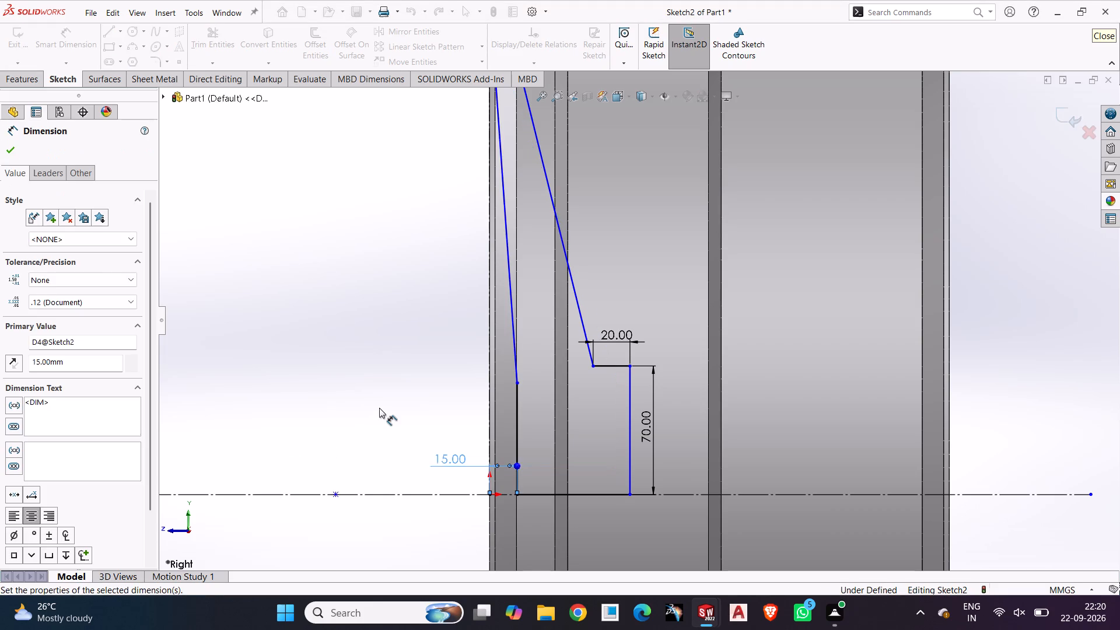
{"action": "left_click", "coordinate": [379, 408]}
Dimension the horizontal distance from the origin to the foot of the hub's longer vertical line as 70 mm.
{"action": "left_click", "coordinate": [629, 494]}
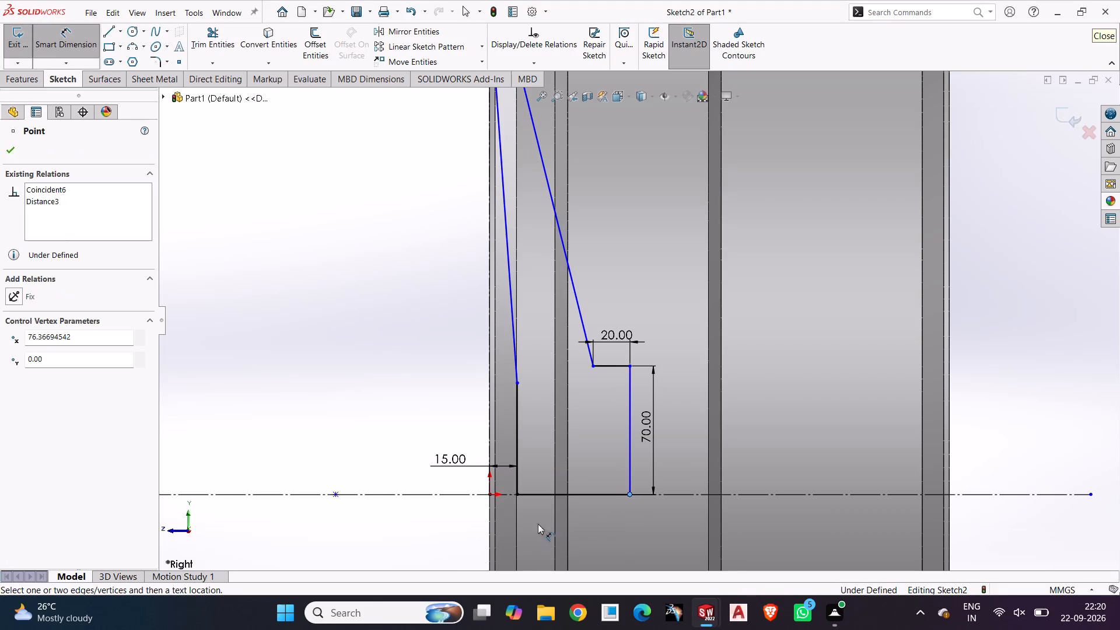
{"action": "left_click", "coordinate": [491, 495]}
{"action": "left_click", "coordinate": [423, 539]}
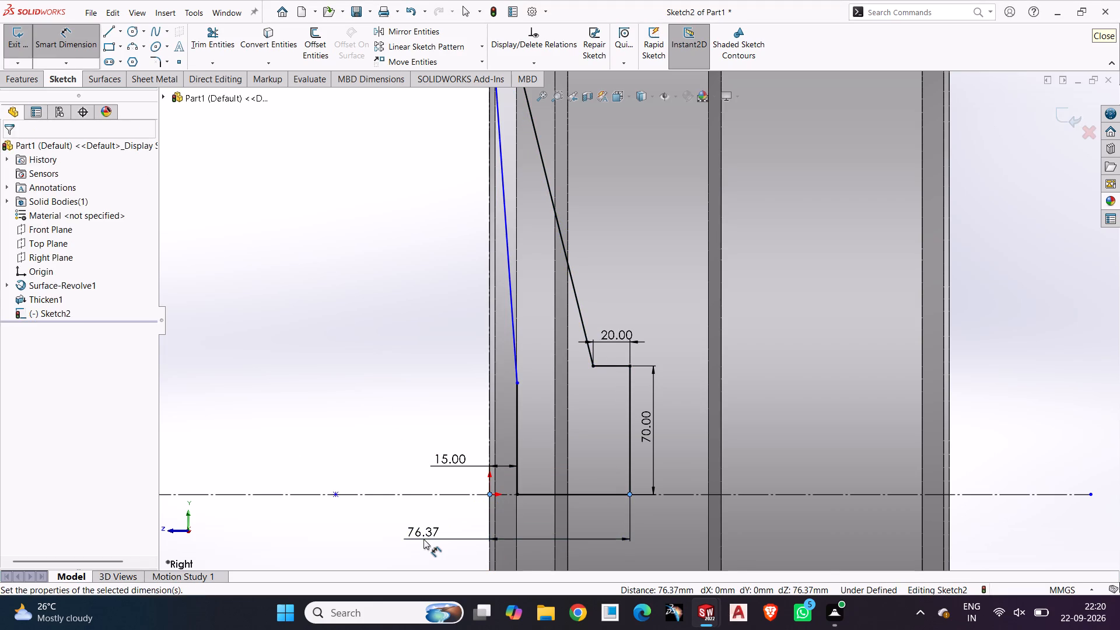
{"action": "type", "text": "70"}
{"action": "key", "text": "Return"}
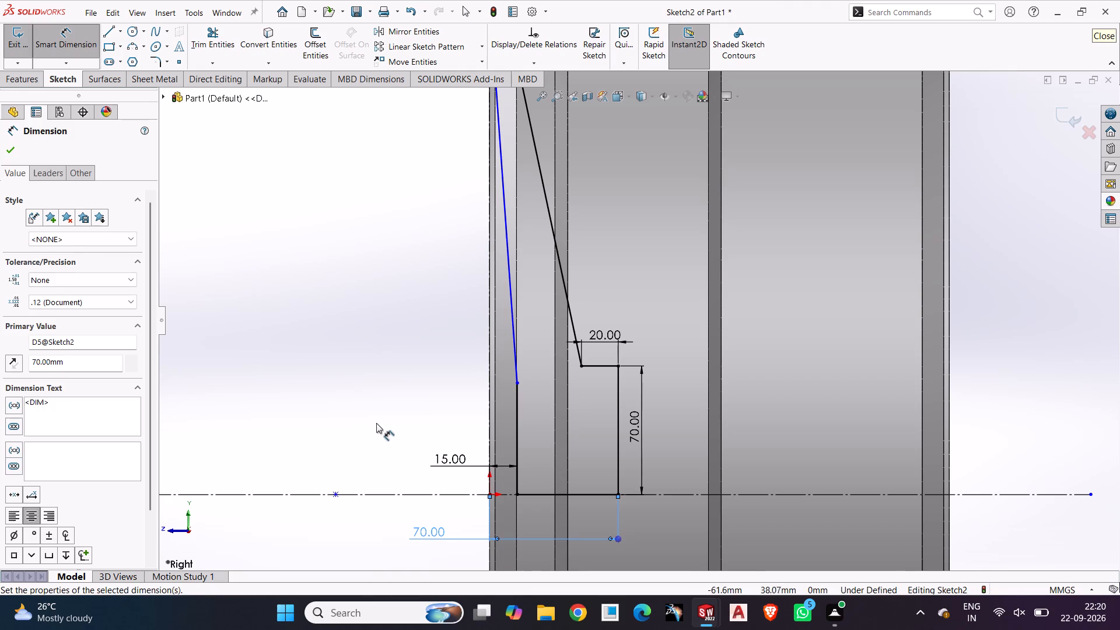
{"action": "left_click", "coordinate": [376, 422]}
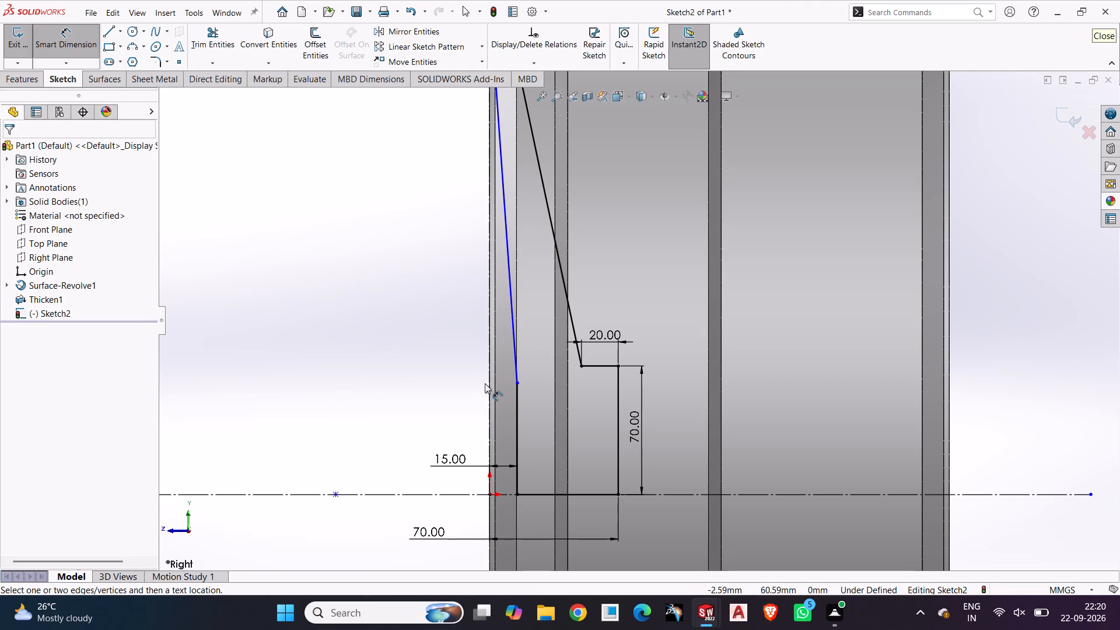
Dimension the hub outline's shorter vertical line to 50 mm.
{"action": "left_click", "coordinate": [517, 413]}
{"action": "left_click", "coordinate": [408, 422]}
{"action": "type", "text": "50"}
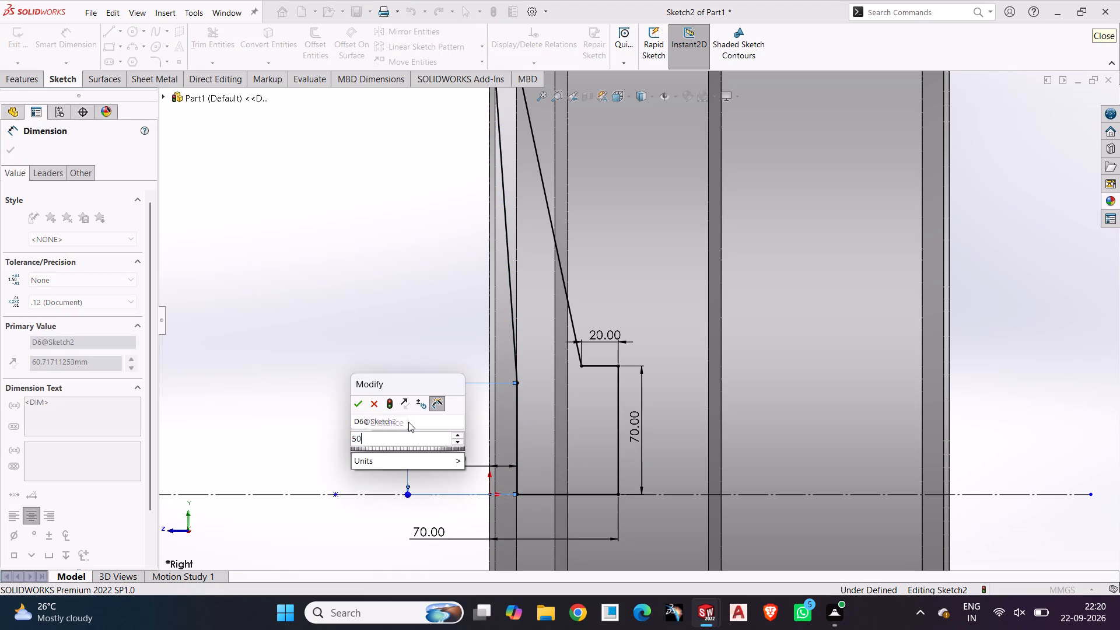
{"action": "key", "text": "Return"}
{"action": "left_click", "coordinate": [389, 301]}
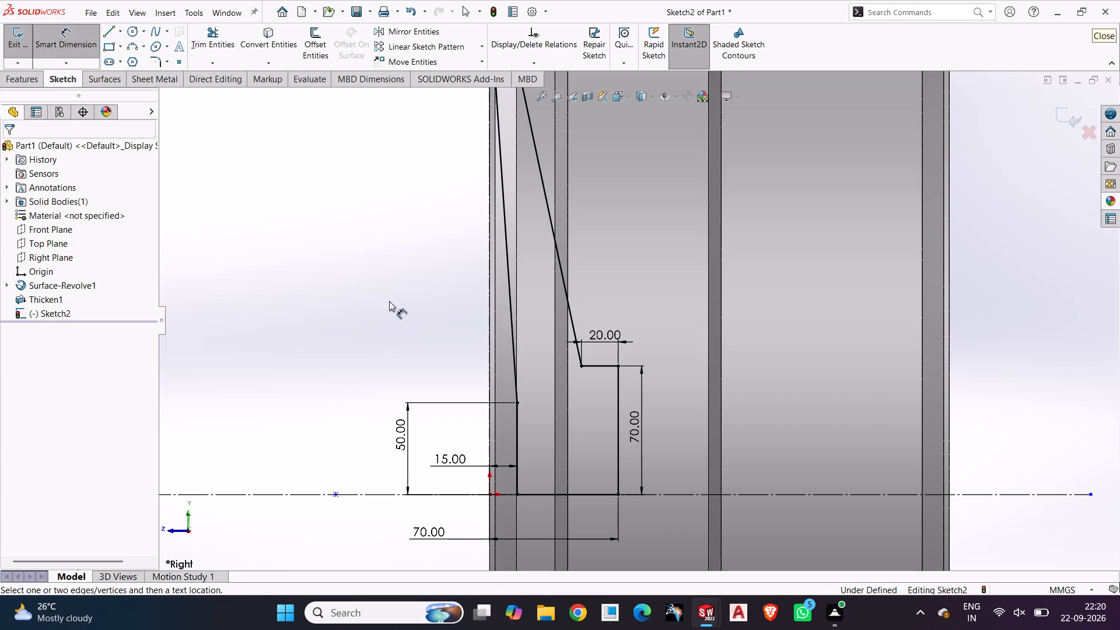
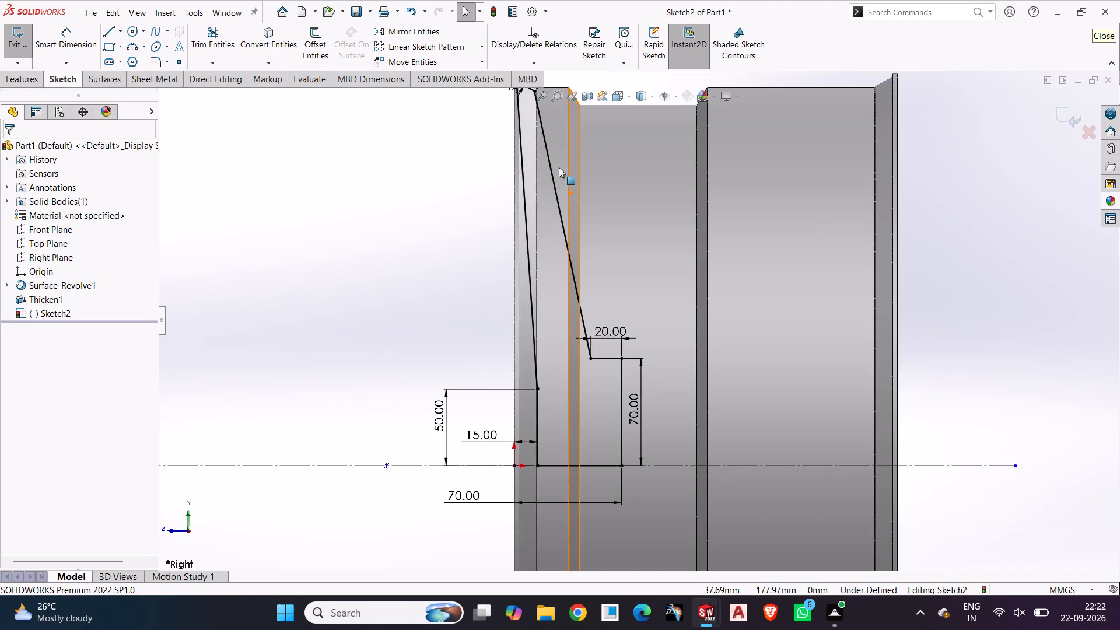
Bend the spoke spline that ends at the 20 mm hub line inward by rotating its upper tangent handle to about -91°.
{"action": "scroll", "coordinate": [559, 167], "scroll_direction": "down", "scroll_amount": 3}
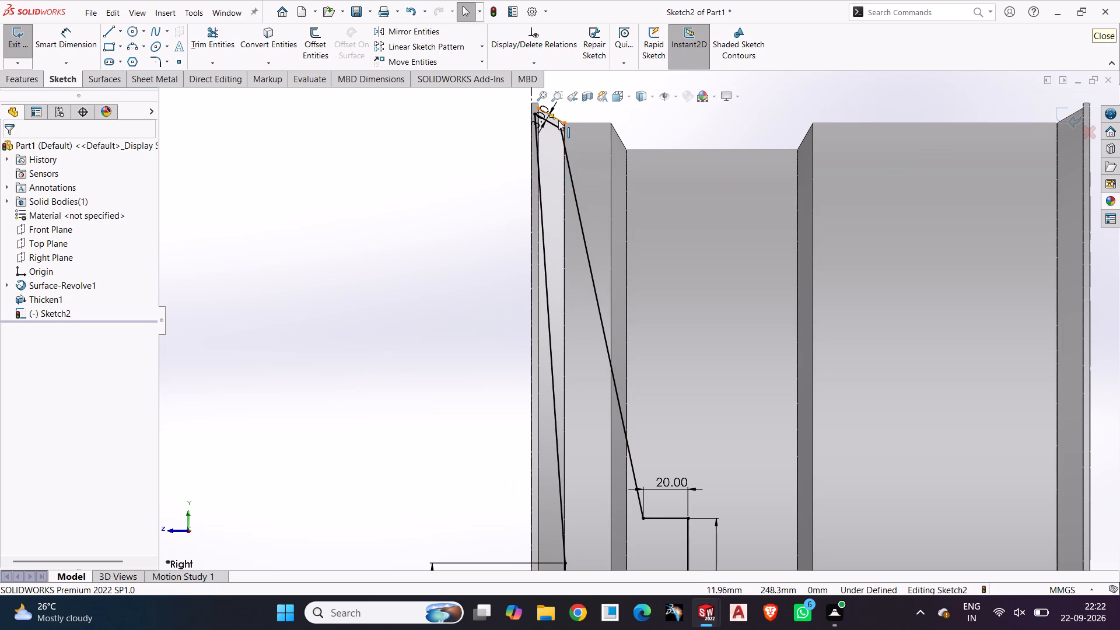
{"action": "left_click", "coordinate": [590, 266]}
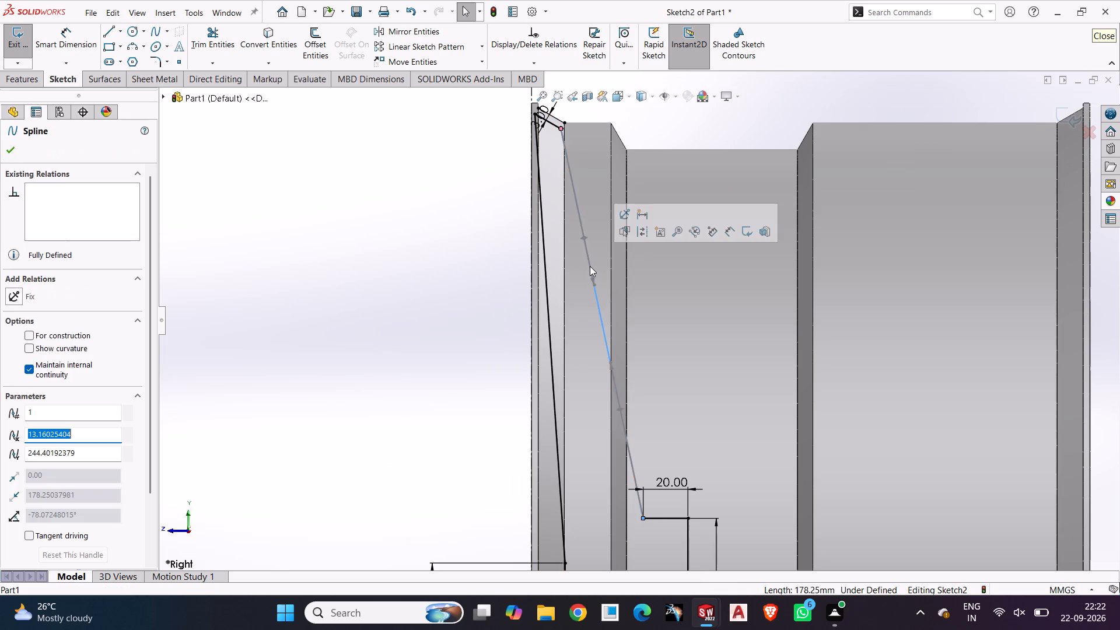
{"action": "left_click_drag", "start_coordinate": [590, 265], "coordinate": [566, 268]}
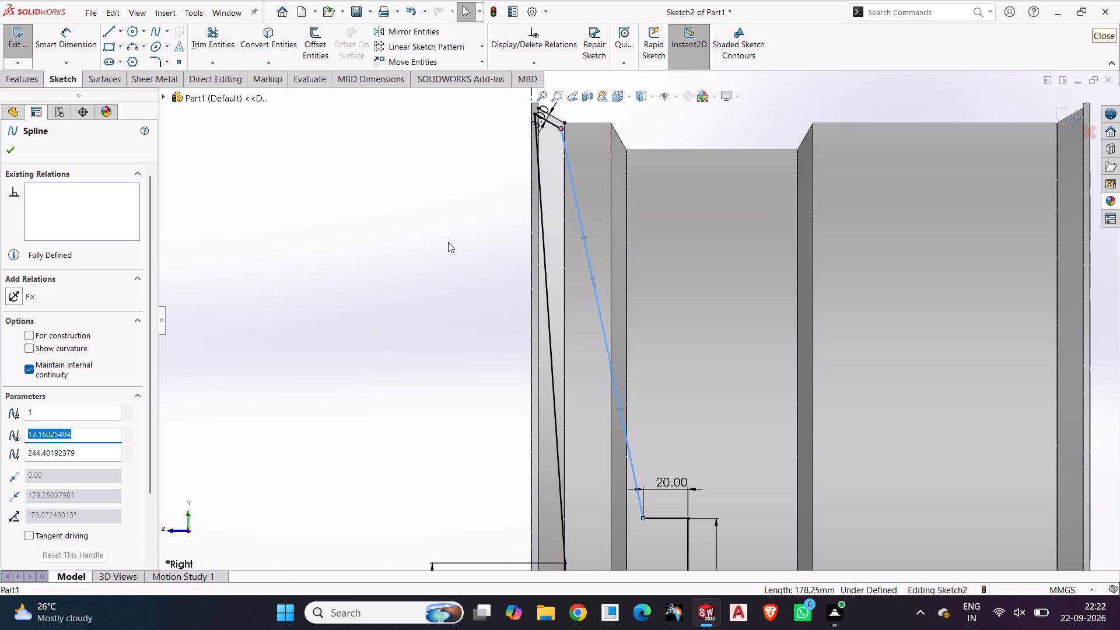
{"action": "scroll", "coordinate": [590, 270], "scroll_direction": "down", "scroll_amount": 2}
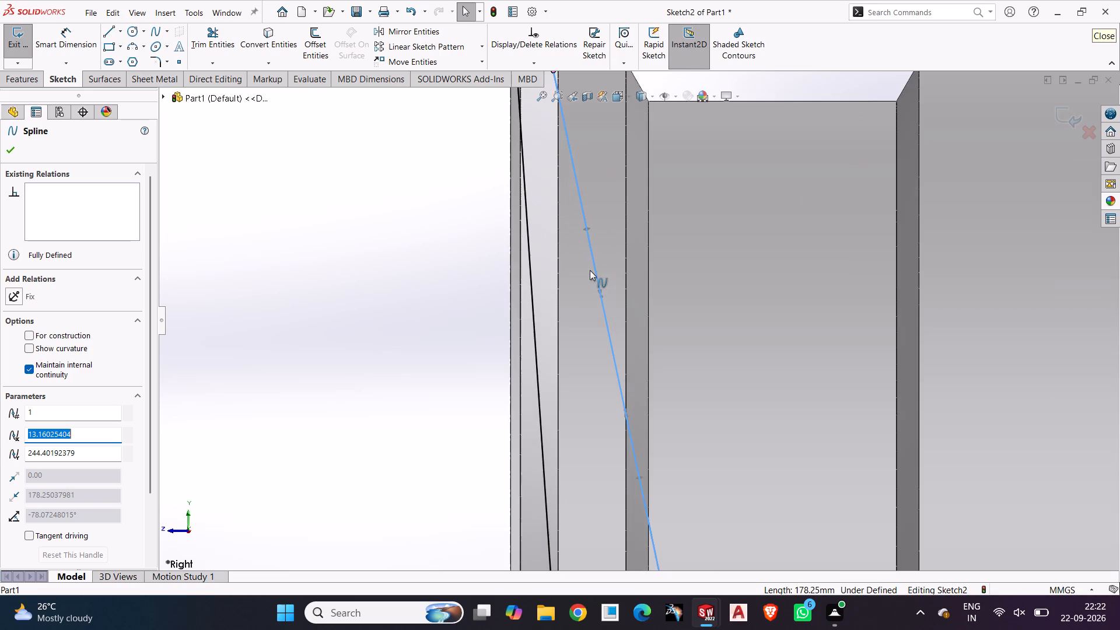
{"action": "left_click_drag", "start_coordinate": [587, 230], "coordinate": [559, 239]}
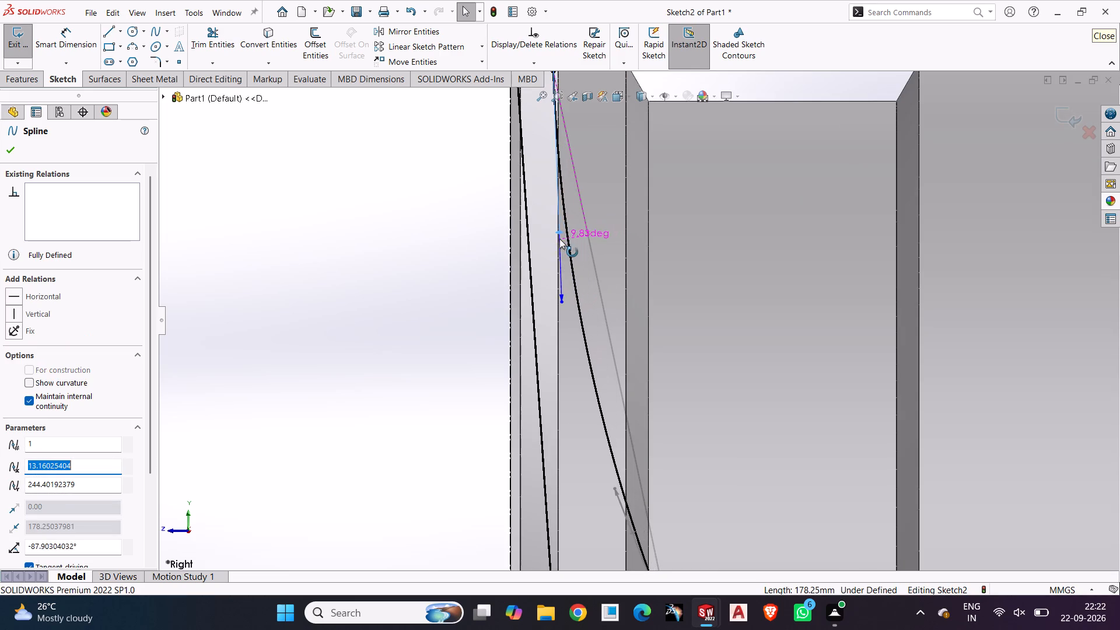
{"action": "left_click_drag", "start_coordinate": [559, 239], "coordinate": [550, 245]}
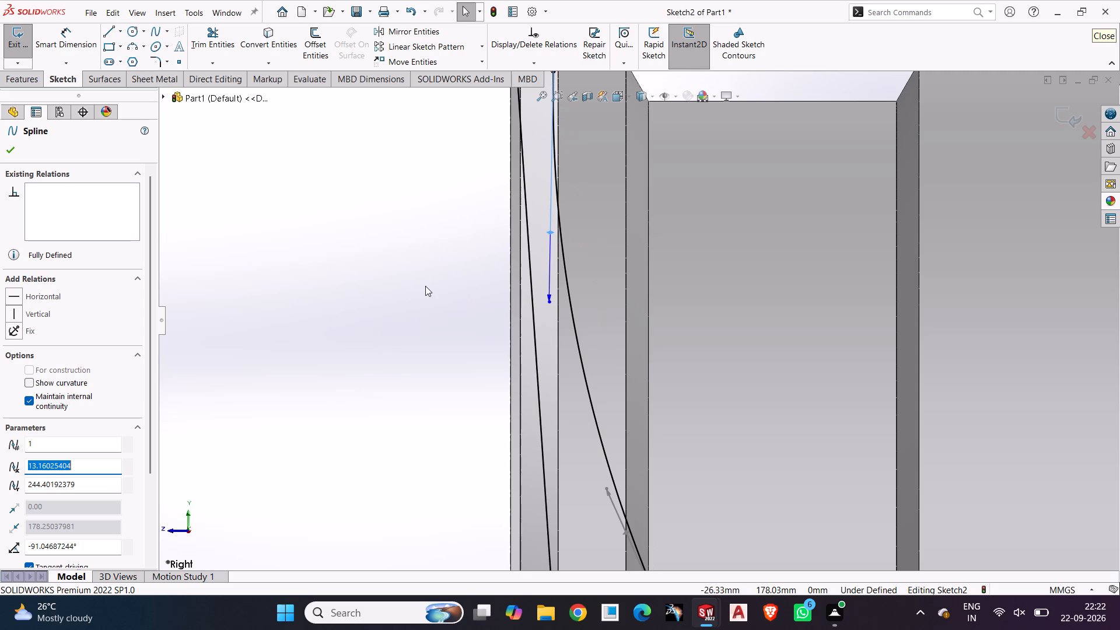
Bulge the spoke spline that ends at the 50 mm hub line past the rim's front edge, with its upper tangent handle at about -103°.
{"action": "left_click", "coordinate": [531, 260]}
{"action": "left_click_drag", "start_coordinate": [527, 232], "coordinate": [526, 232]}
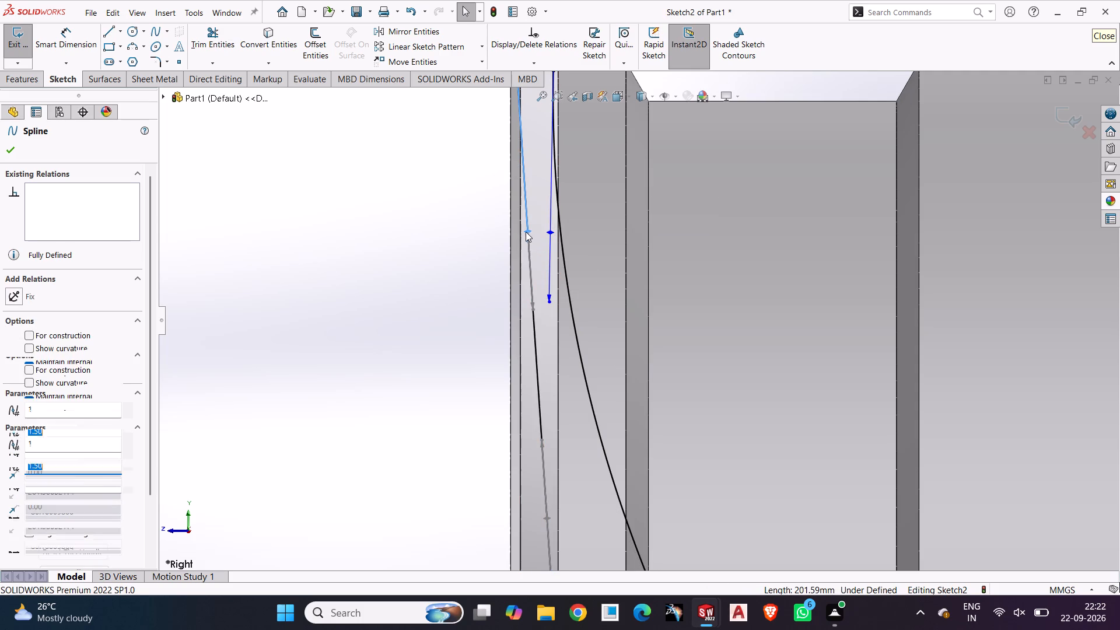
{"action": "left_click_drag", "start_coordinate": [526, 232], "coordinate": [477, 253]}
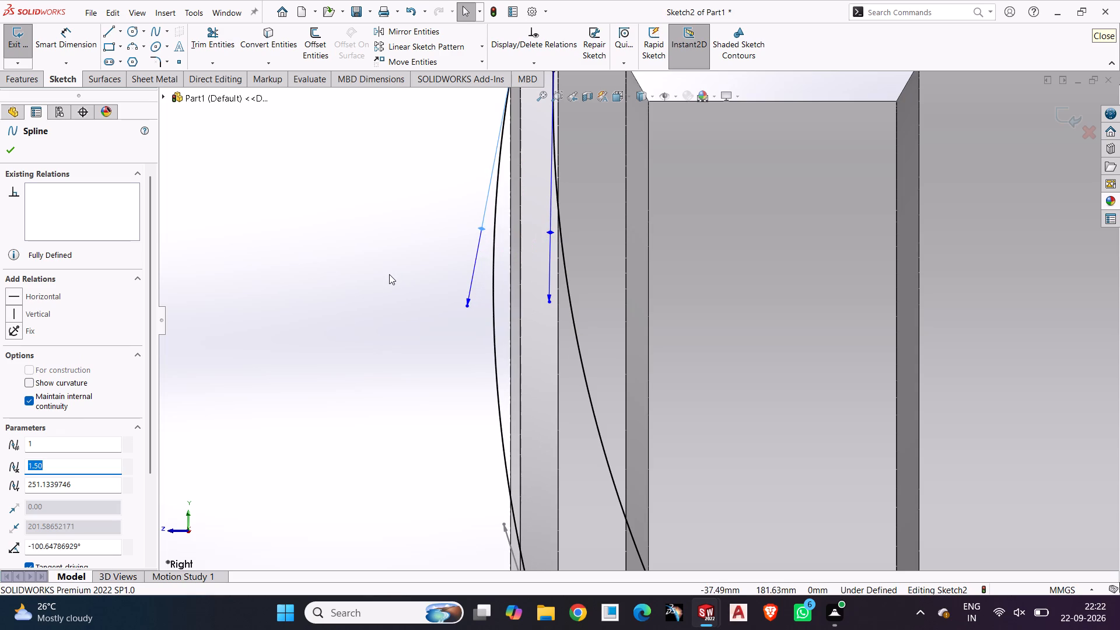
{"action": "left_click", "coordinate": [389, 274]}
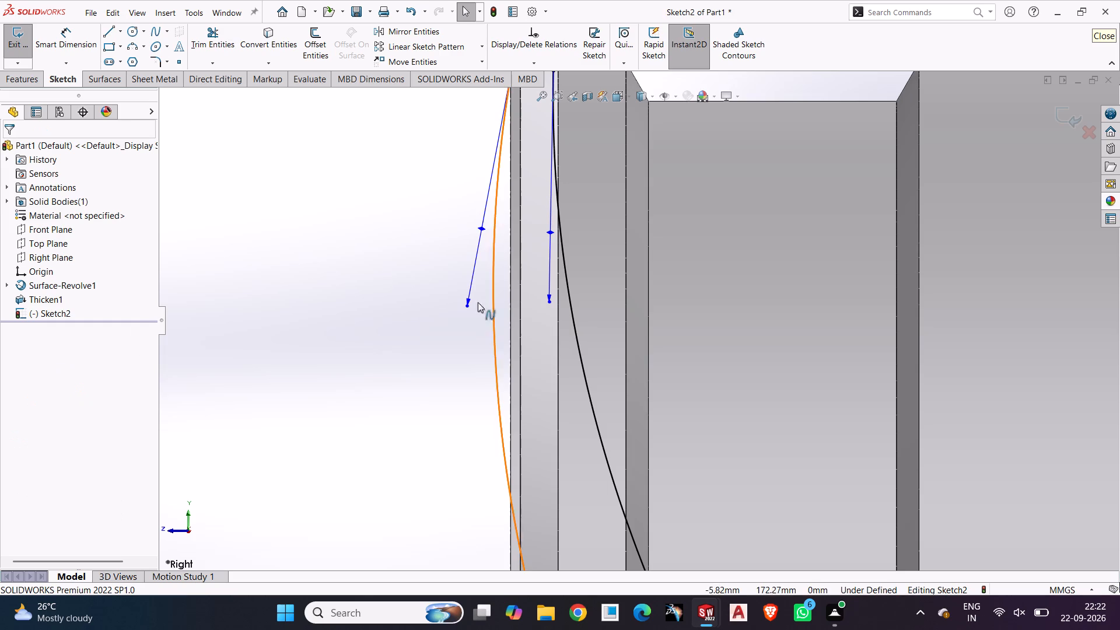
{"action": "left_click_drag", "start_coordinate": [483, 227], "coordinate": [467, 226]}
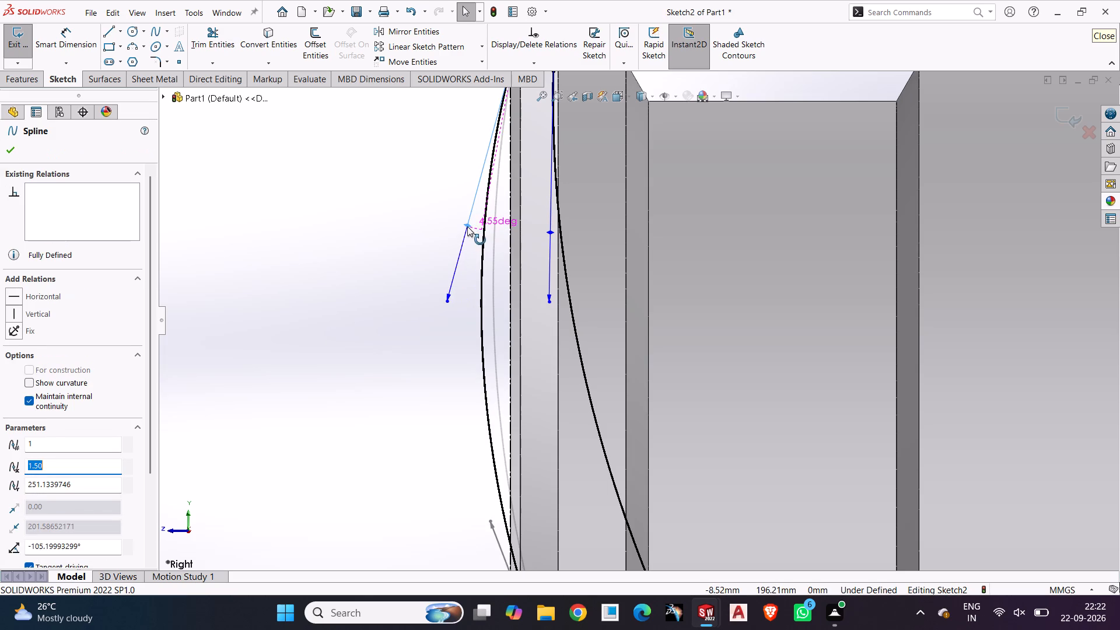
{"action": "left_click_drag", "start_coordinate": [467, 226], "coordinate": [474, 229]}
{"action": "left_click", "coordinate": [419, 257]}
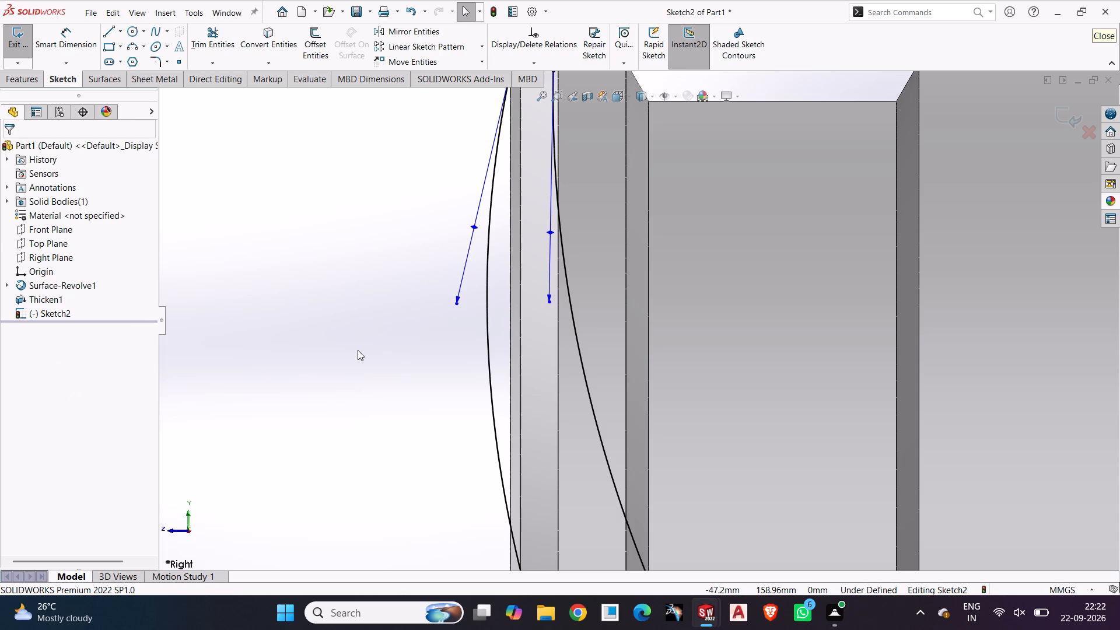
Dimension the front spoke spline's upper tangent handle as 200 mm.
{"action": "left_click", "coordinate": [88, 36]}
{"action": "left_click", "coordinate": [469, 224]}
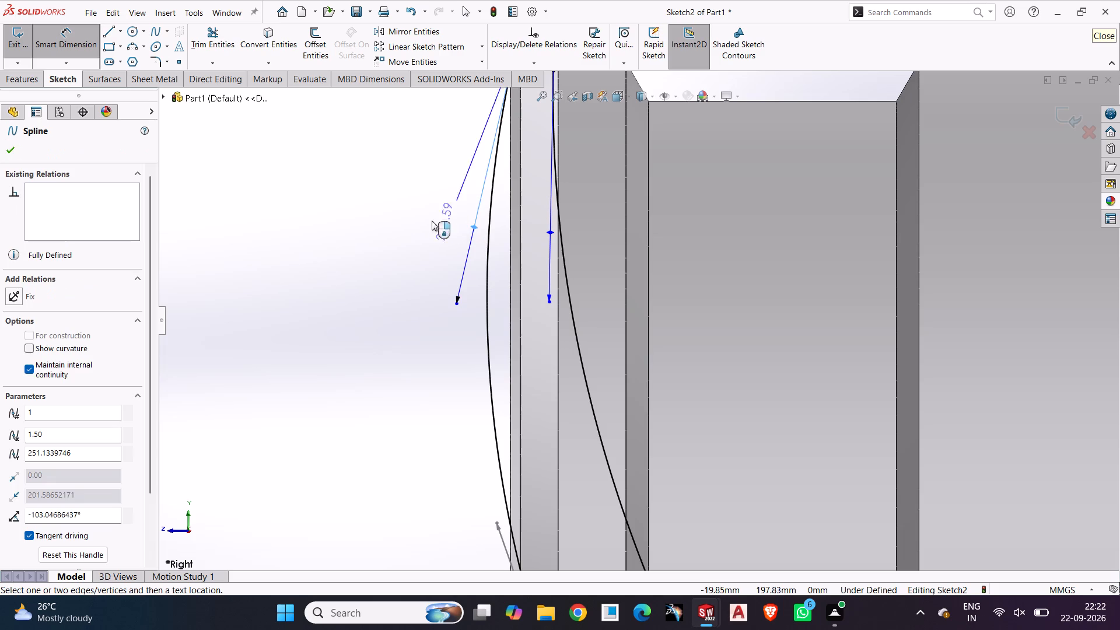
{"action": "left_click", "coordinate": [373, 219]}
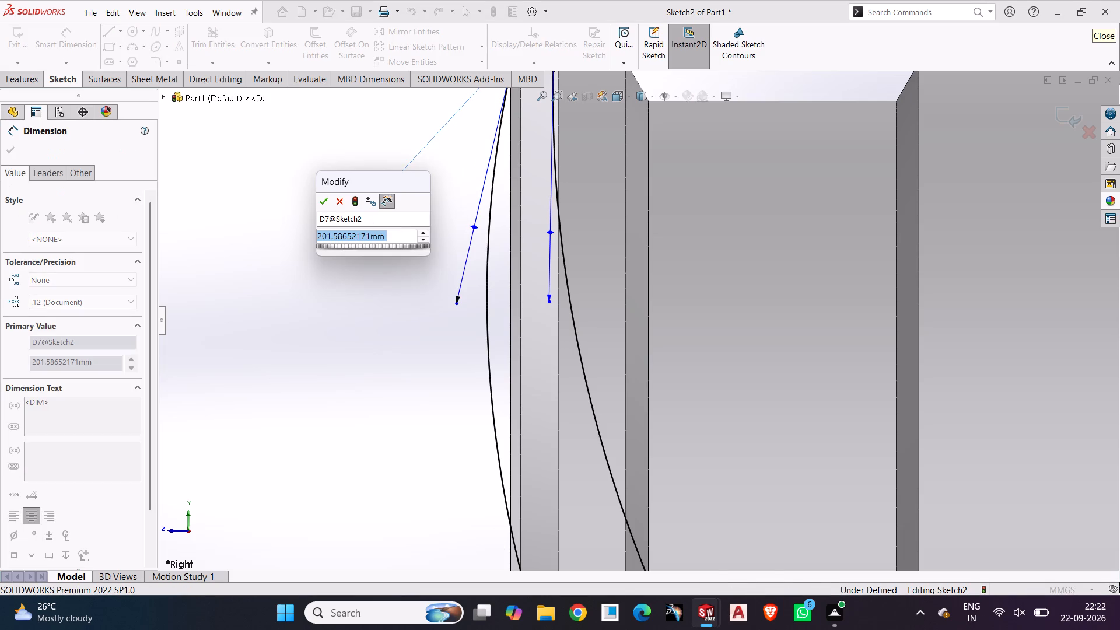
{"action": "type", "text": "500"}
{"action": "key", "text": "BackSpace"}
{"action": "key", "text": "BackSpace"}
{"action": "key", "text": "BackSpace"}
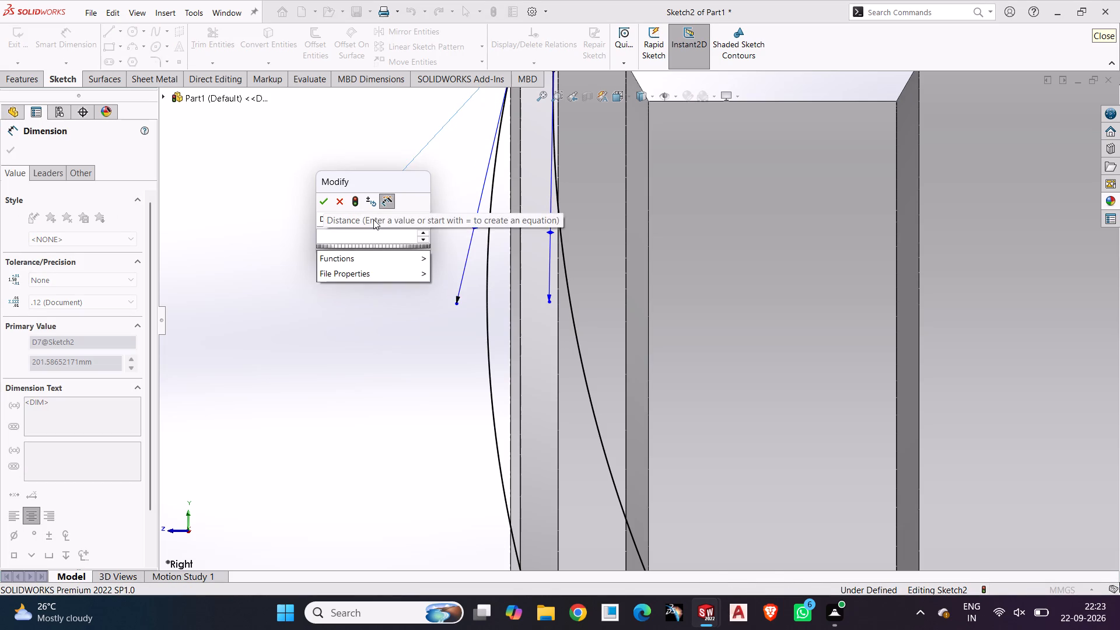
{"action": "type", "text": "200"}
{"action": "key", "text": "Return"}
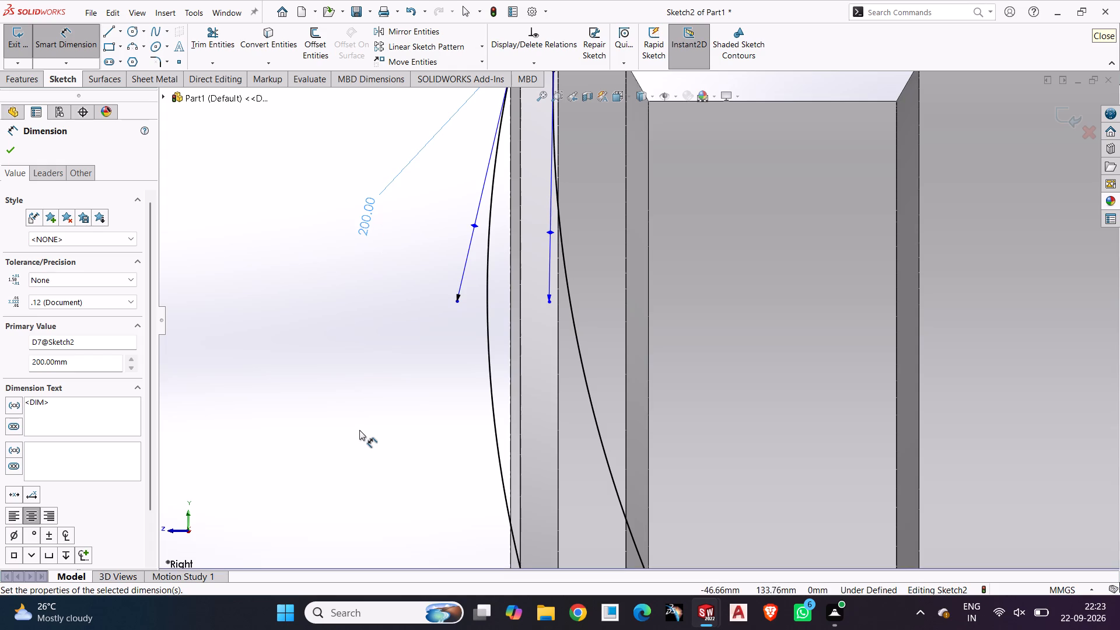
{"action": "left_click", "coordinate": [363, 430]}
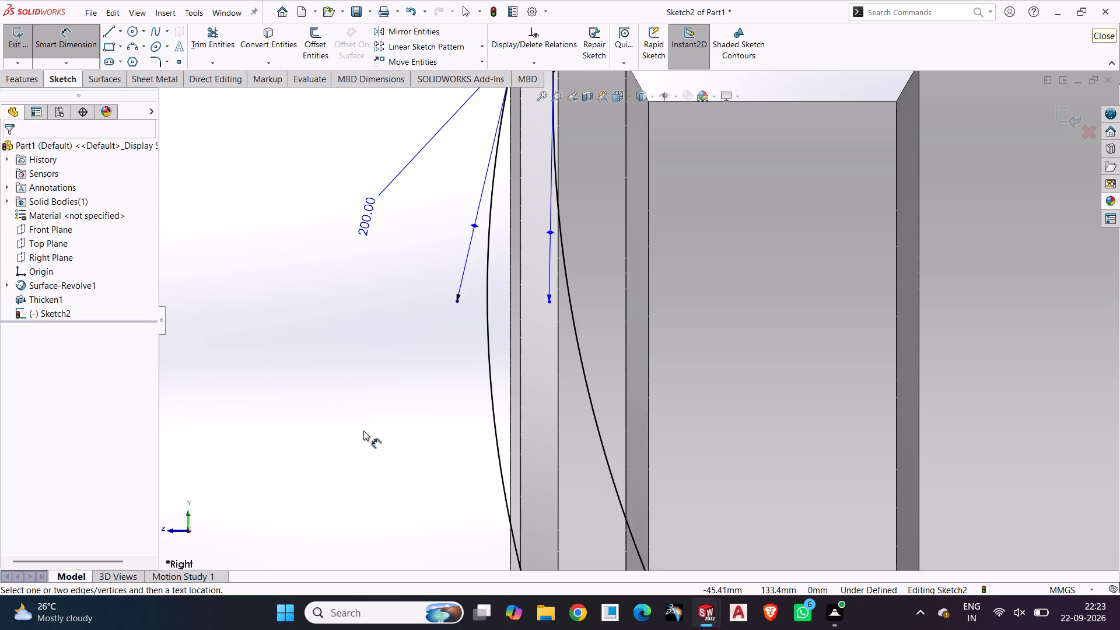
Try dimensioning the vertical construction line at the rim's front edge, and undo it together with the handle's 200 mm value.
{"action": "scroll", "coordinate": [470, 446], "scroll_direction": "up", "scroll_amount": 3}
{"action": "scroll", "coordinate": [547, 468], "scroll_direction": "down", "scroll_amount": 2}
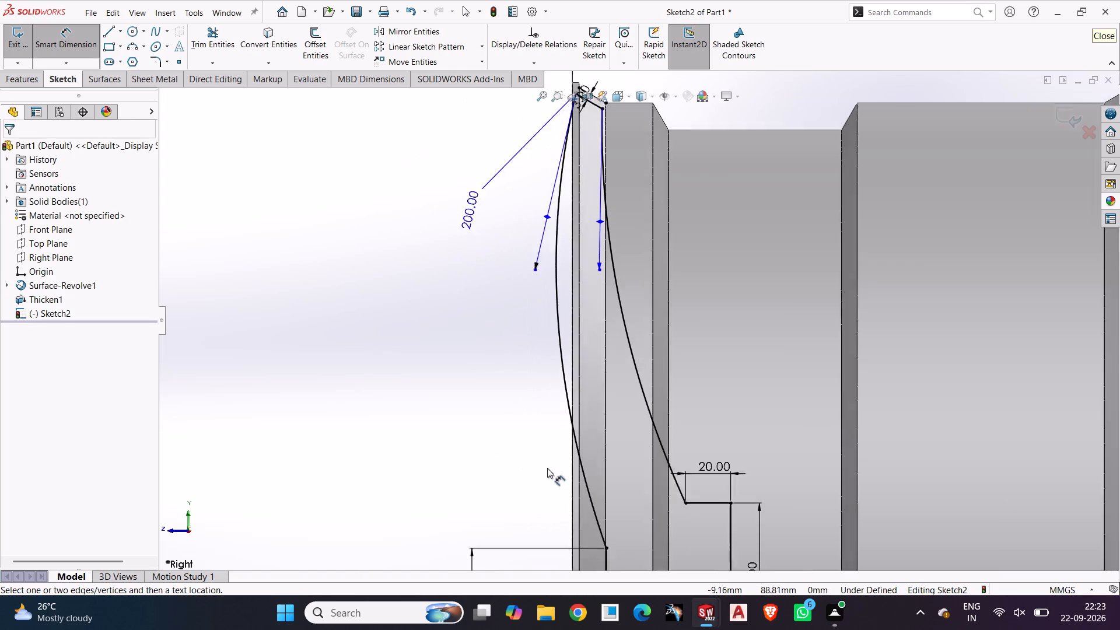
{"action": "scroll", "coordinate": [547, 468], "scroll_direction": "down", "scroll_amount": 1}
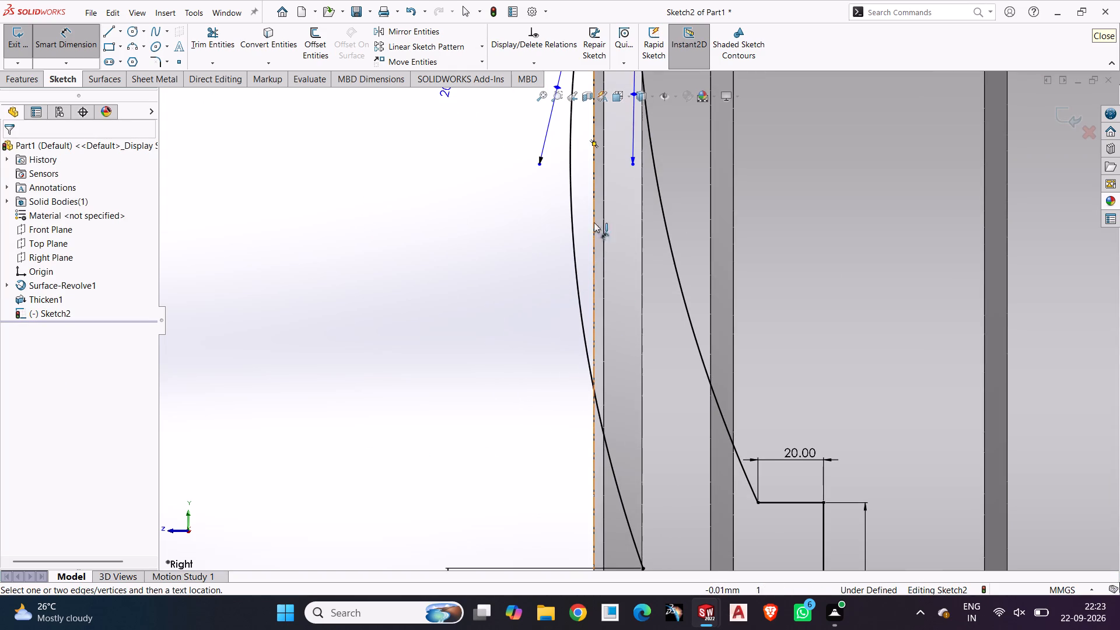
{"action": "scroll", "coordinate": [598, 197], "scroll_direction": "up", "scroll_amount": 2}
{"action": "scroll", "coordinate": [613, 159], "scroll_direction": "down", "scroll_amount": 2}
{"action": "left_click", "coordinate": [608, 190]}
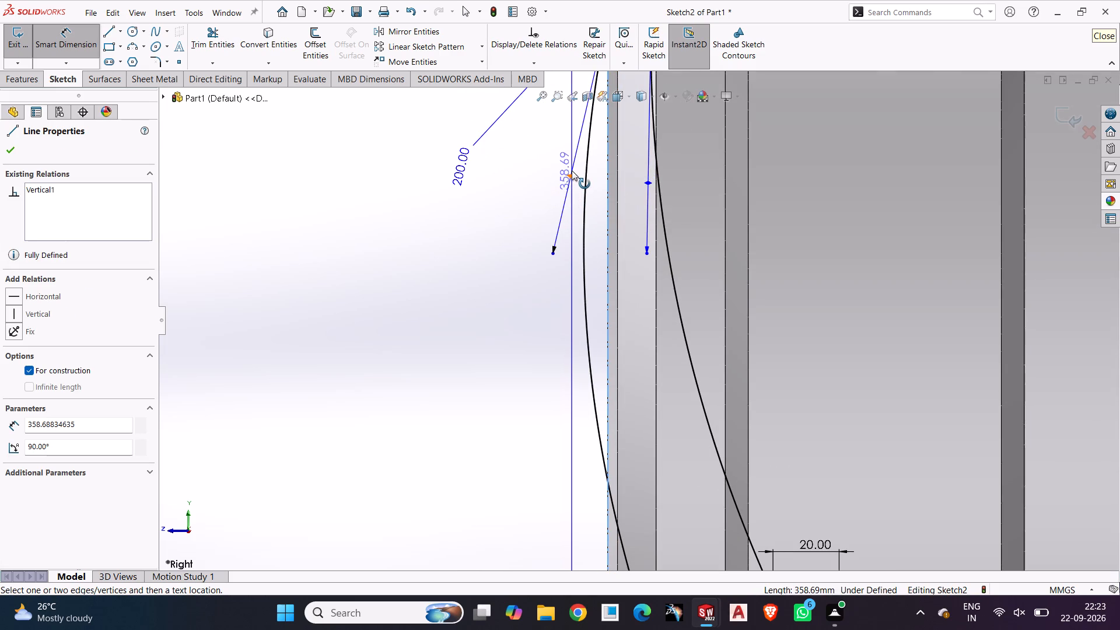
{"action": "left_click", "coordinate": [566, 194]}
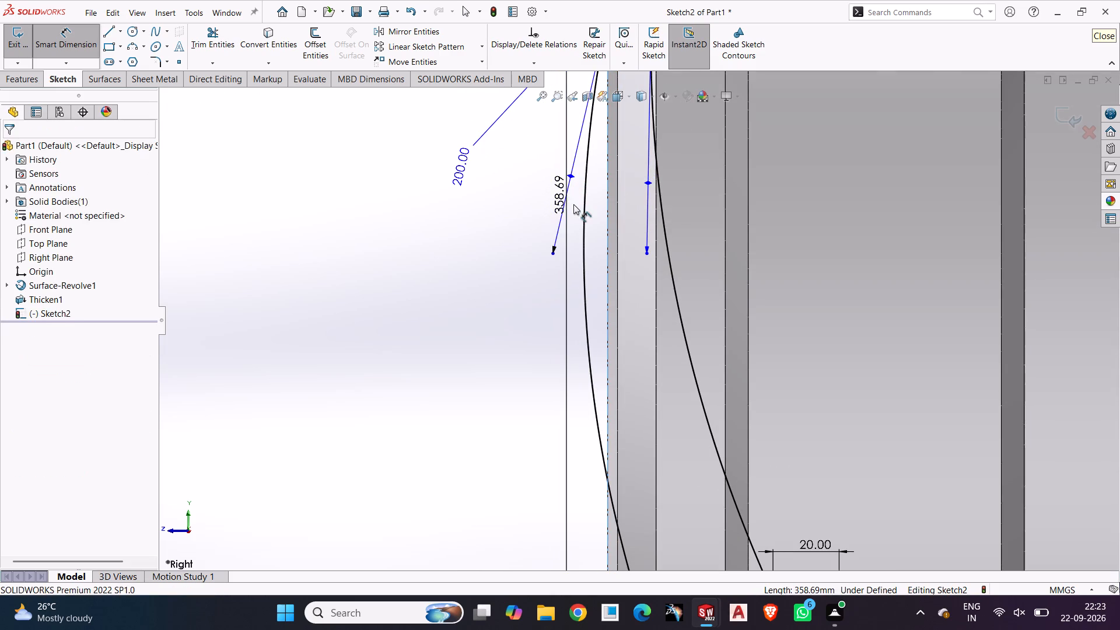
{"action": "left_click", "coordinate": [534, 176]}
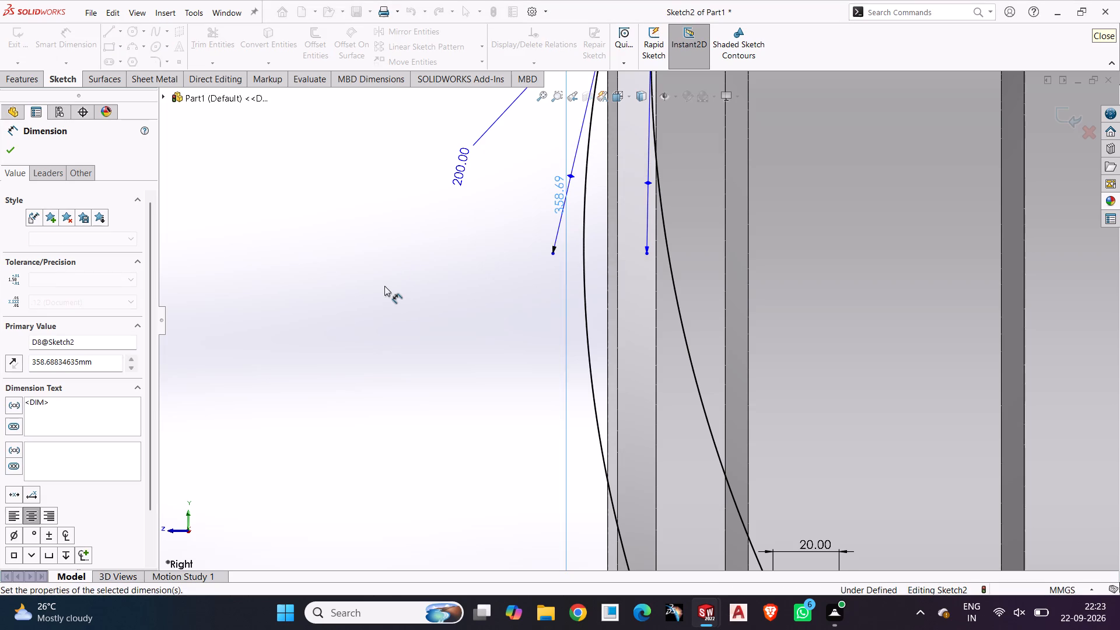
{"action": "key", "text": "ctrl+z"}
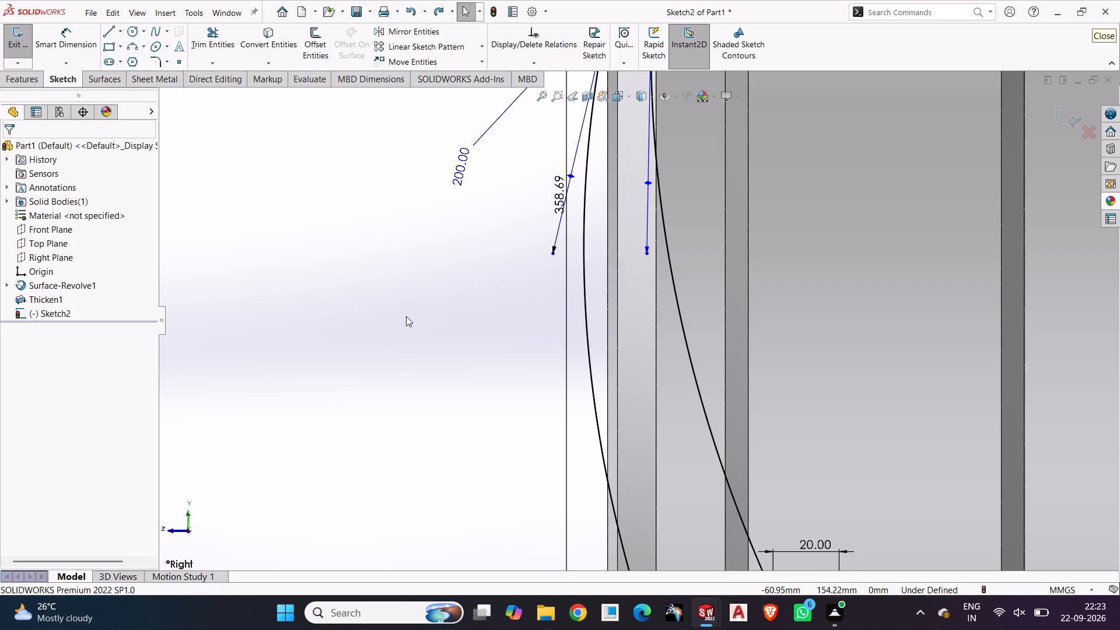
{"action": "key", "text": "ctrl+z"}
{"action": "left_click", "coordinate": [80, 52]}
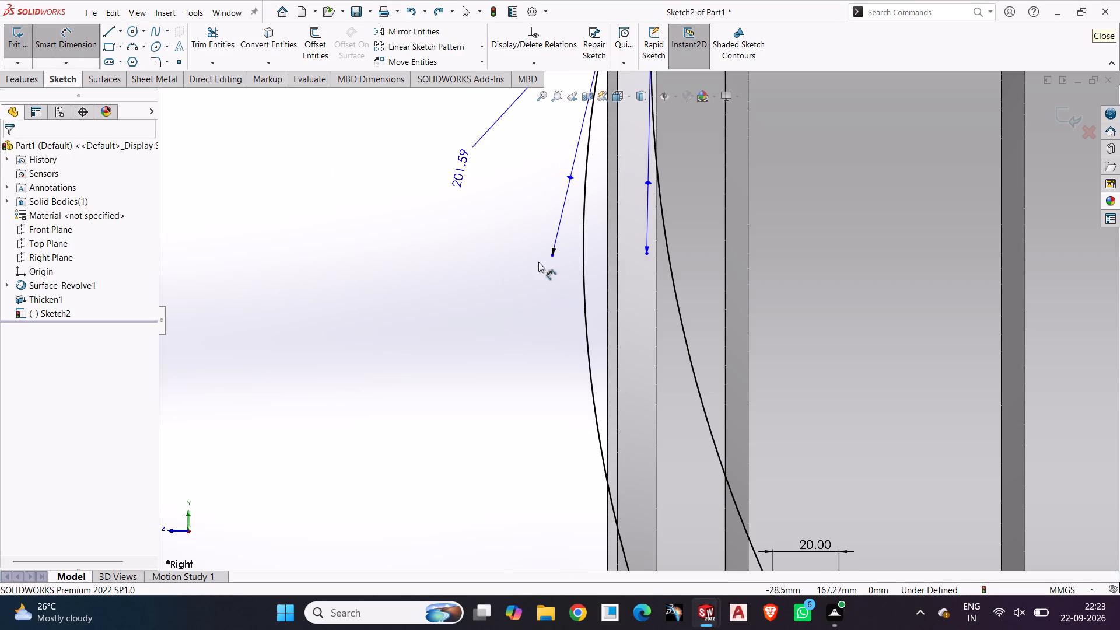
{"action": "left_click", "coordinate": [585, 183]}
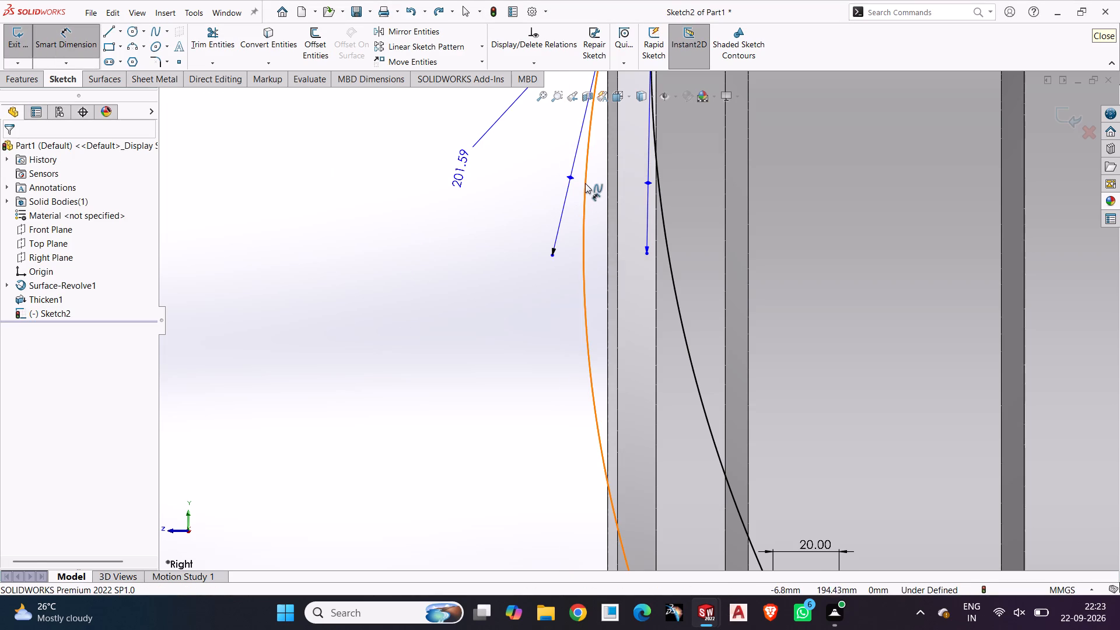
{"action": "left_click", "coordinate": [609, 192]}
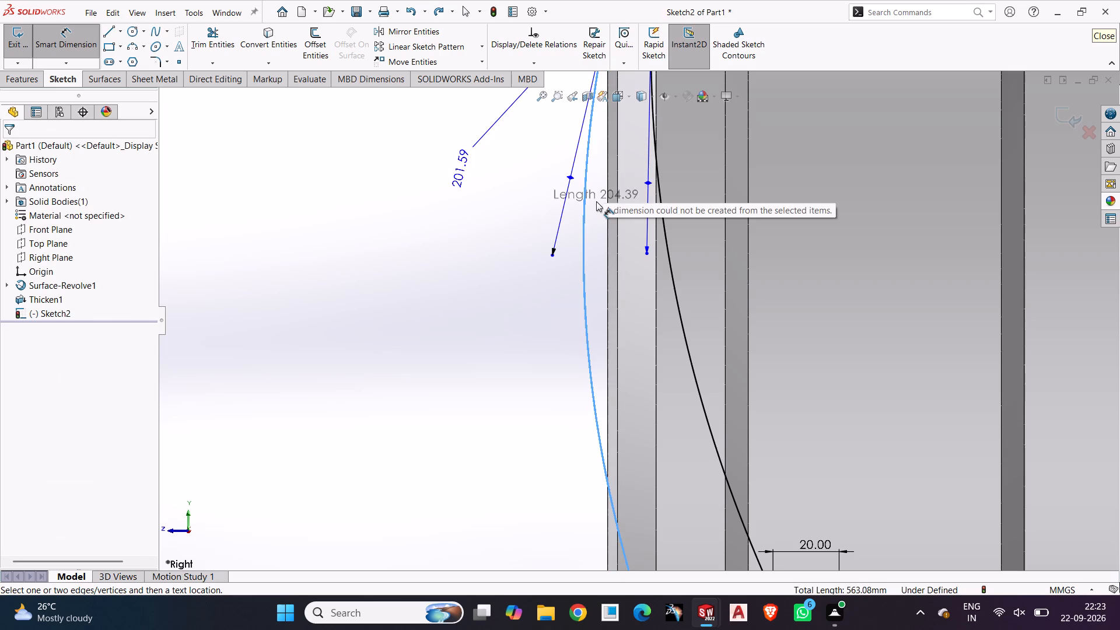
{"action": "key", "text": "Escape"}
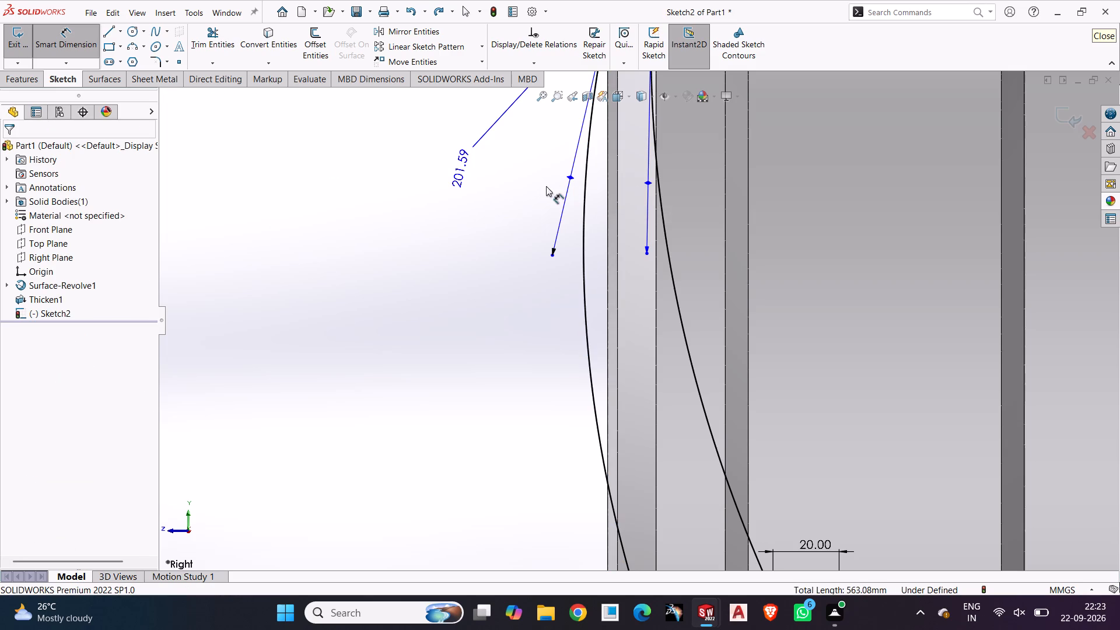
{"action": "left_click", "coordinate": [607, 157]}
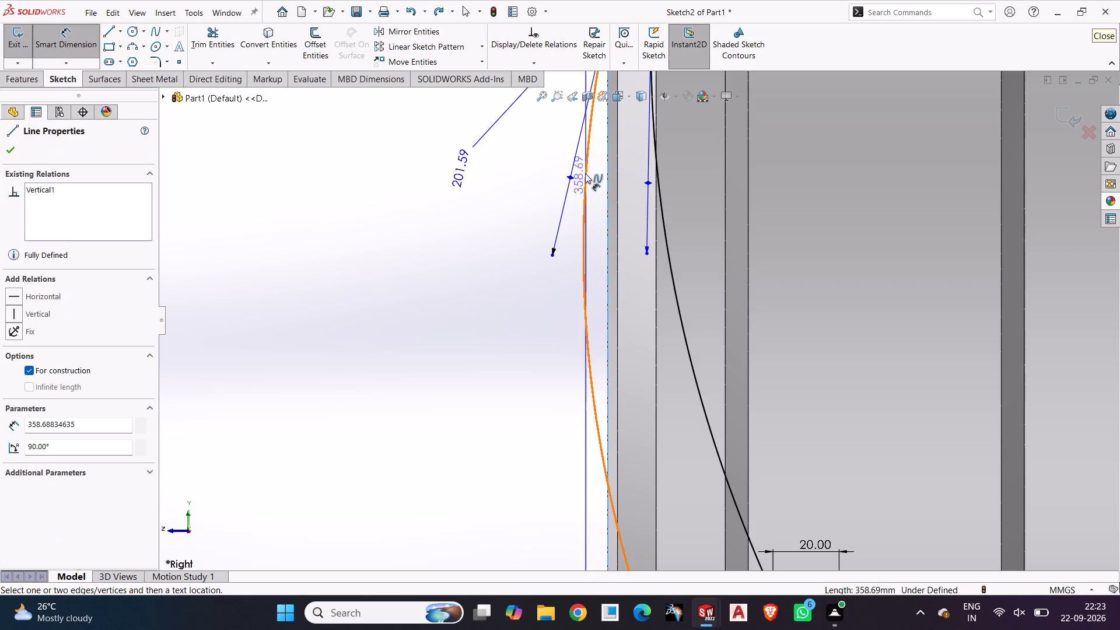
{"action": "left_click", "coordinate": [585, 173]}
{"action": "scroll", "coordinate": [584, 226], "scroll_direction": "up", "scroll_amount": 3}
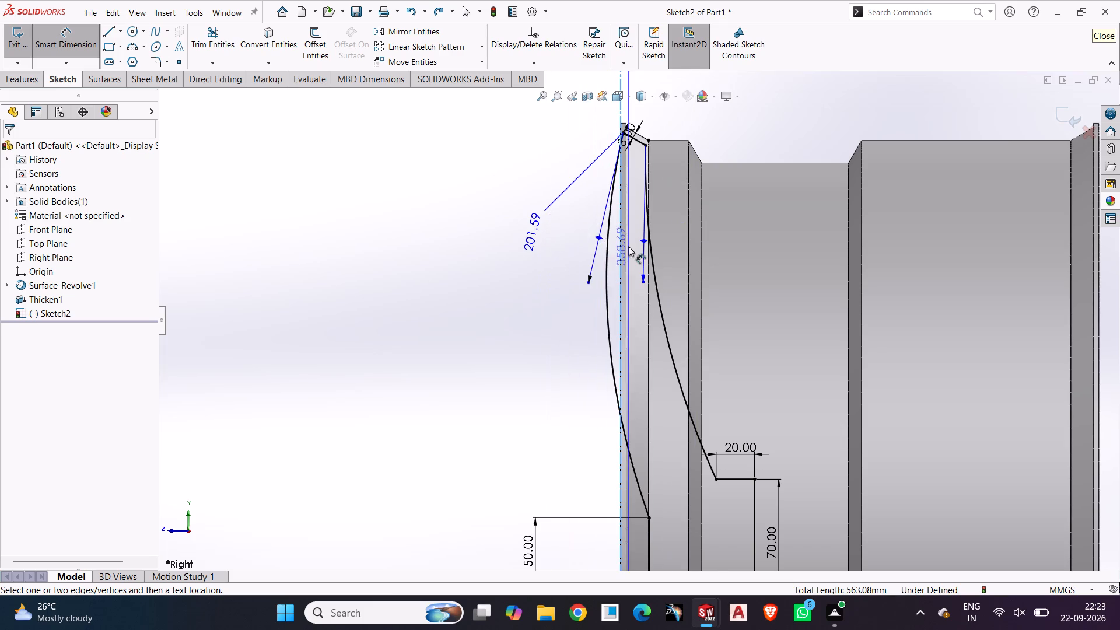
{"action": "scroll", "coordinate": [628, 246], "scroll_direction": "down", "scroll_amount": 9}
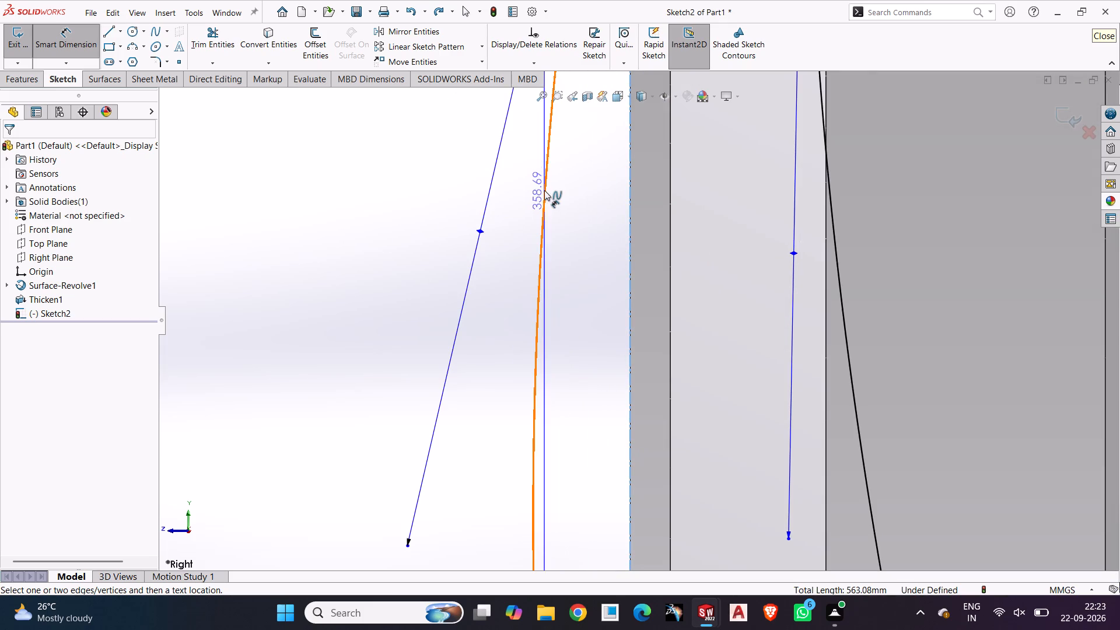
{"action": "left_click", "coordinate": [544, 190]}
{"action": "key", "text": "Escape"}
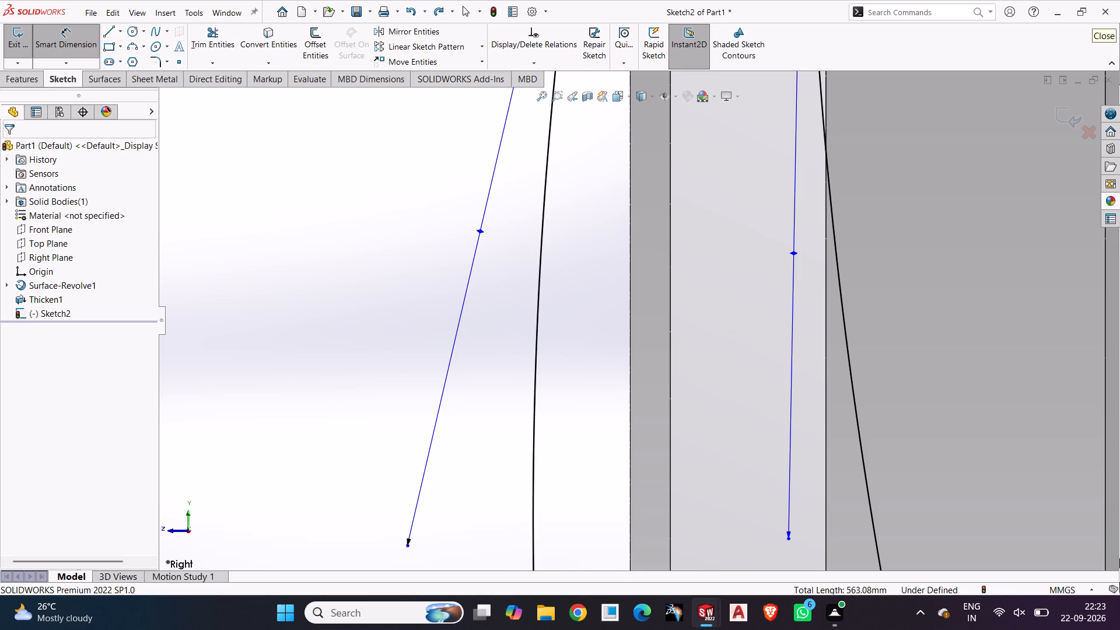
Dimension the angle between the front spline's upper tangent handle and the vertical construction line as 15°.
{"action": "left_click", "coordinate": [481, 230]}
{"action": "left_click", "coordinate": [632, 221]}
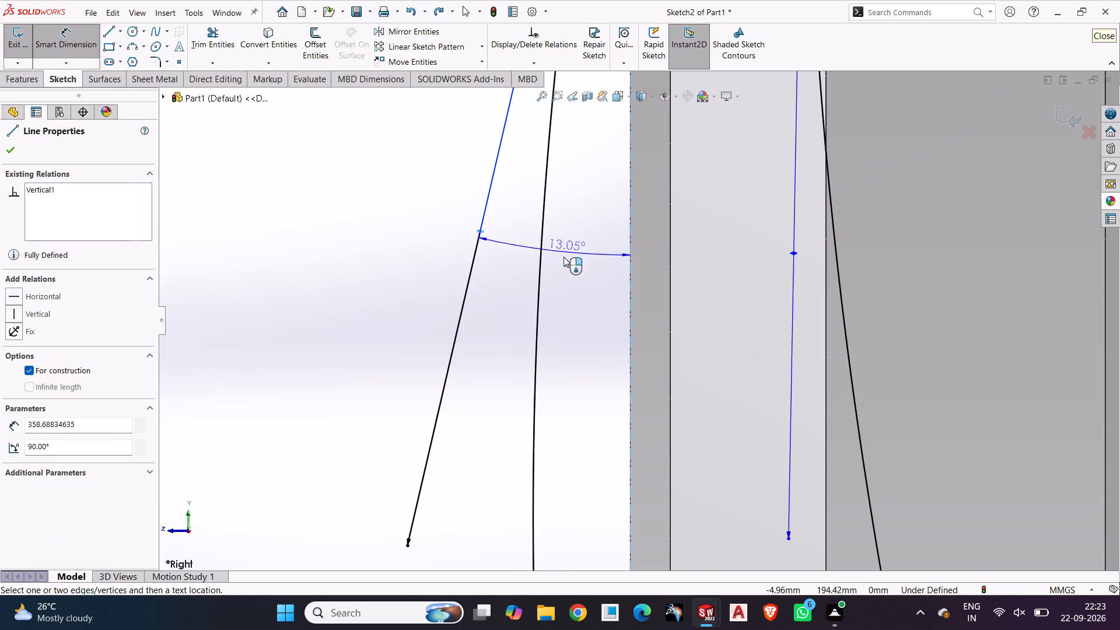
{"action": "left_click", "coordinate": [556, 270]}
{"action": "type", "text": "15"}
{"action": "key", "text": "Return"}
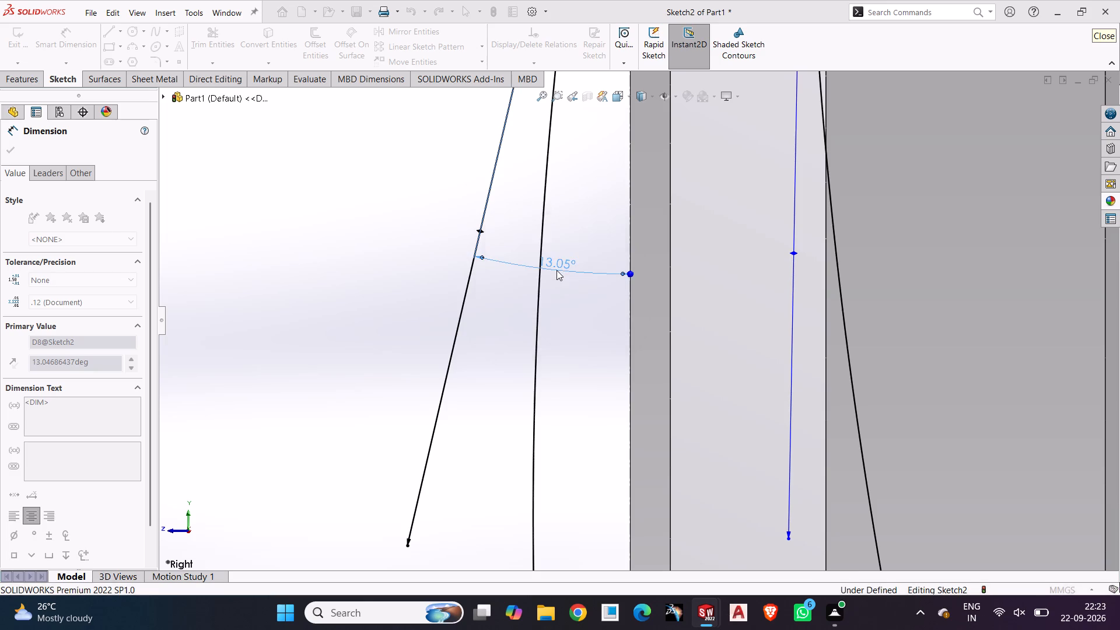
{"action": "left_click", "coordinate": [355, 343]}
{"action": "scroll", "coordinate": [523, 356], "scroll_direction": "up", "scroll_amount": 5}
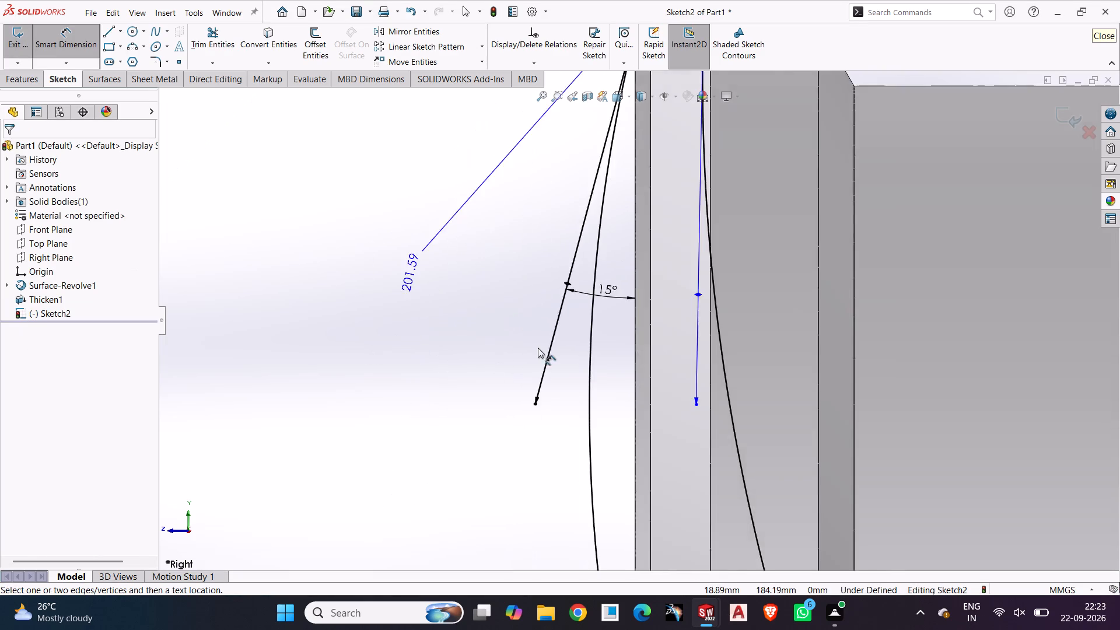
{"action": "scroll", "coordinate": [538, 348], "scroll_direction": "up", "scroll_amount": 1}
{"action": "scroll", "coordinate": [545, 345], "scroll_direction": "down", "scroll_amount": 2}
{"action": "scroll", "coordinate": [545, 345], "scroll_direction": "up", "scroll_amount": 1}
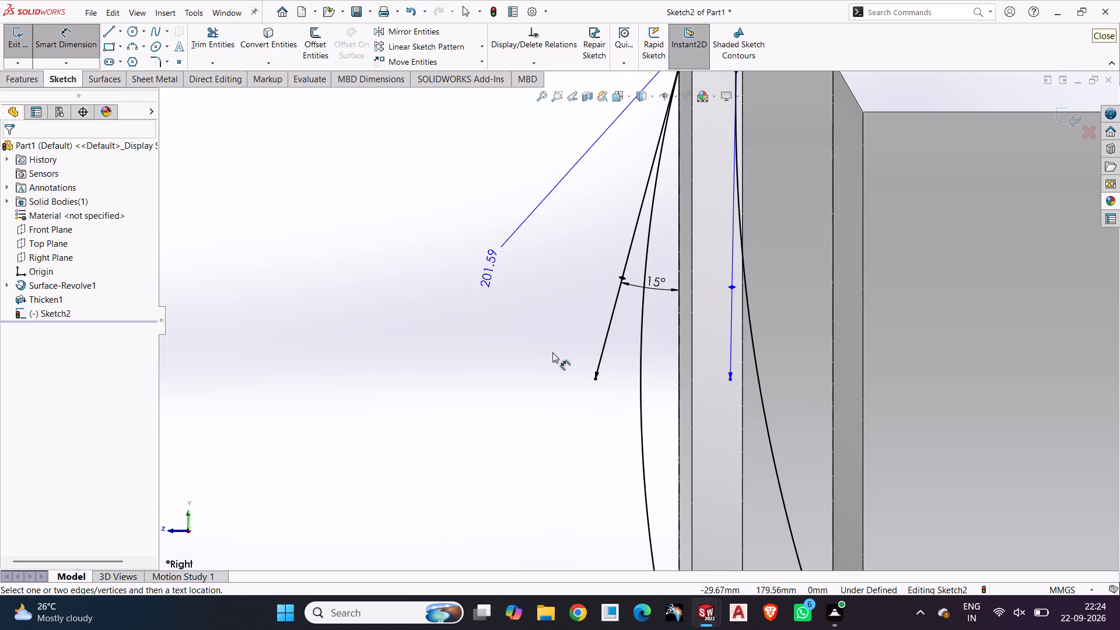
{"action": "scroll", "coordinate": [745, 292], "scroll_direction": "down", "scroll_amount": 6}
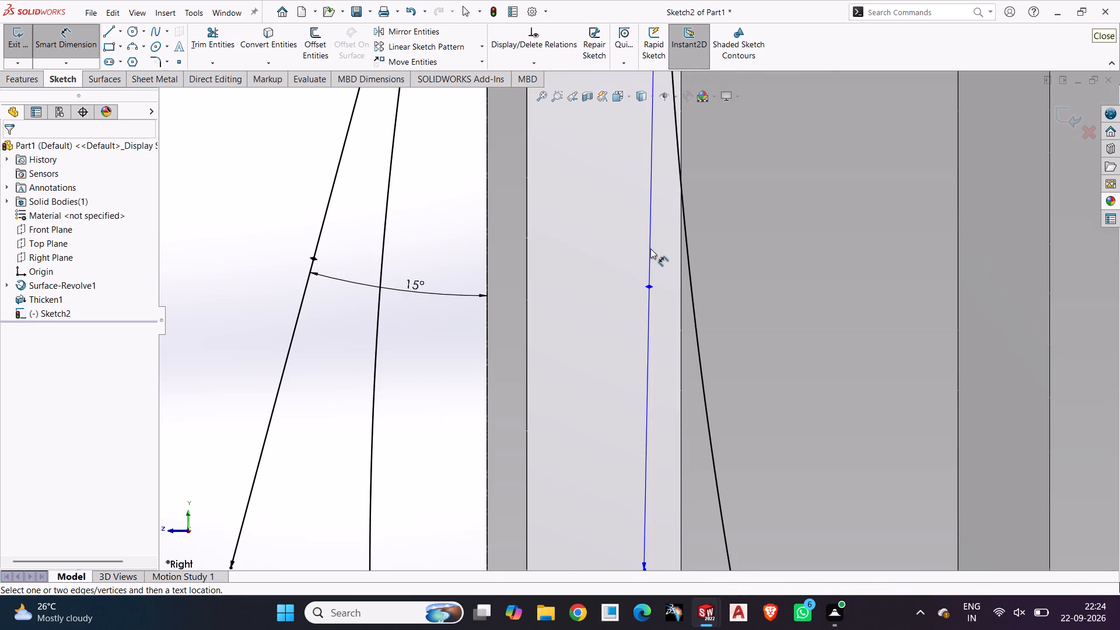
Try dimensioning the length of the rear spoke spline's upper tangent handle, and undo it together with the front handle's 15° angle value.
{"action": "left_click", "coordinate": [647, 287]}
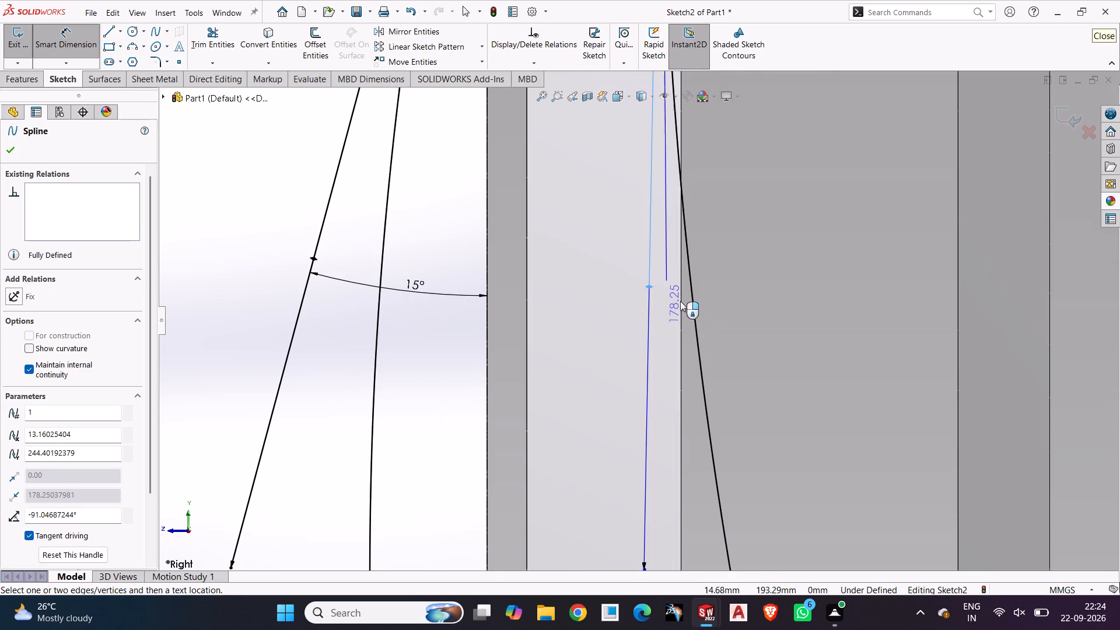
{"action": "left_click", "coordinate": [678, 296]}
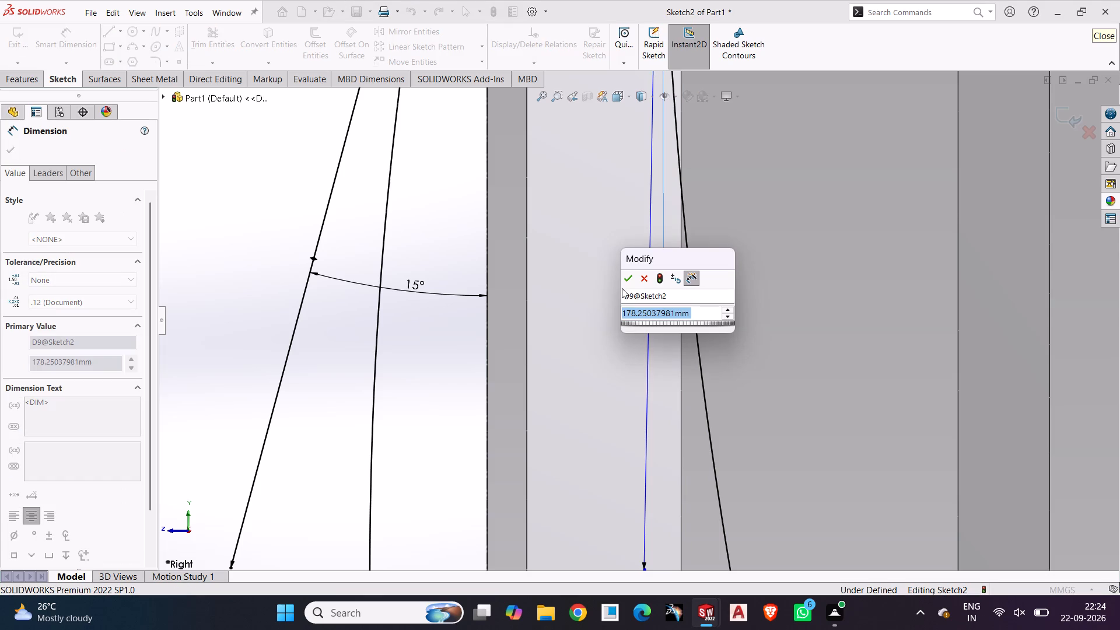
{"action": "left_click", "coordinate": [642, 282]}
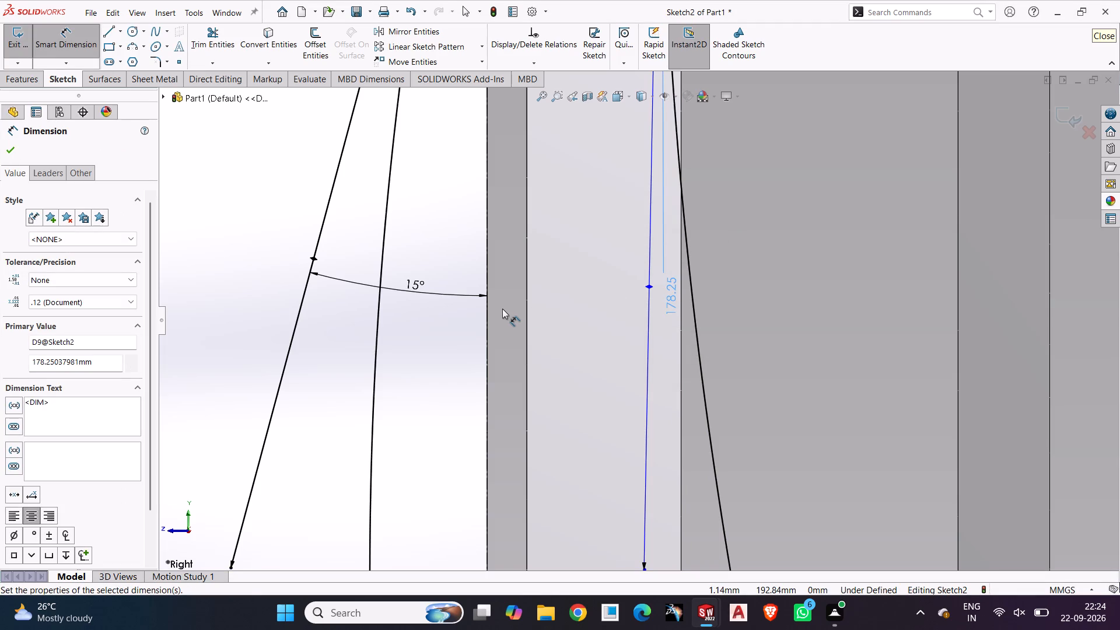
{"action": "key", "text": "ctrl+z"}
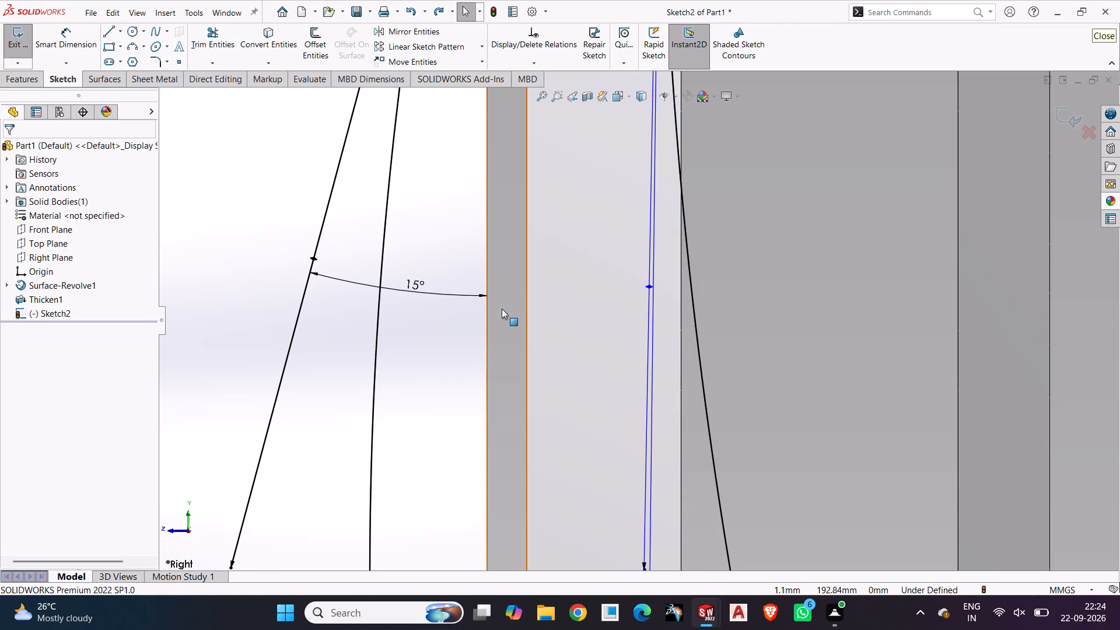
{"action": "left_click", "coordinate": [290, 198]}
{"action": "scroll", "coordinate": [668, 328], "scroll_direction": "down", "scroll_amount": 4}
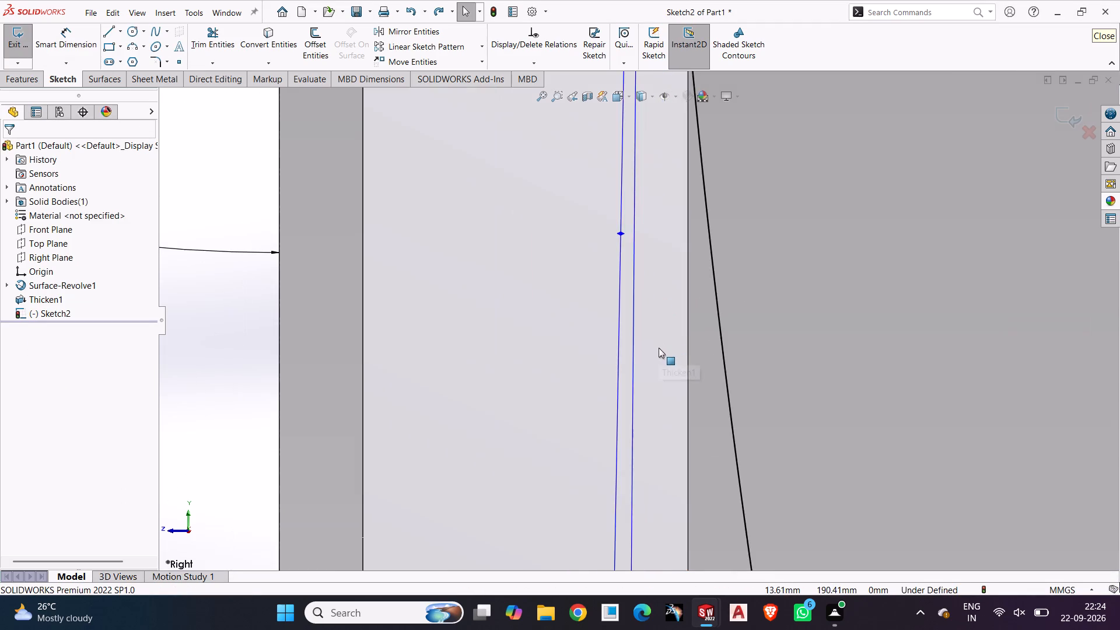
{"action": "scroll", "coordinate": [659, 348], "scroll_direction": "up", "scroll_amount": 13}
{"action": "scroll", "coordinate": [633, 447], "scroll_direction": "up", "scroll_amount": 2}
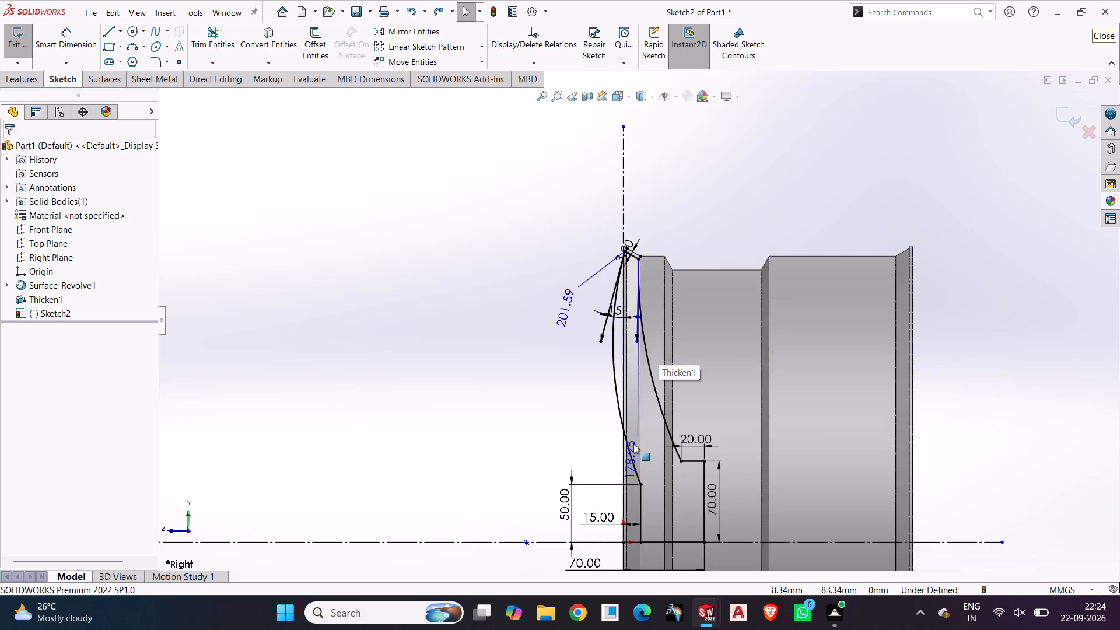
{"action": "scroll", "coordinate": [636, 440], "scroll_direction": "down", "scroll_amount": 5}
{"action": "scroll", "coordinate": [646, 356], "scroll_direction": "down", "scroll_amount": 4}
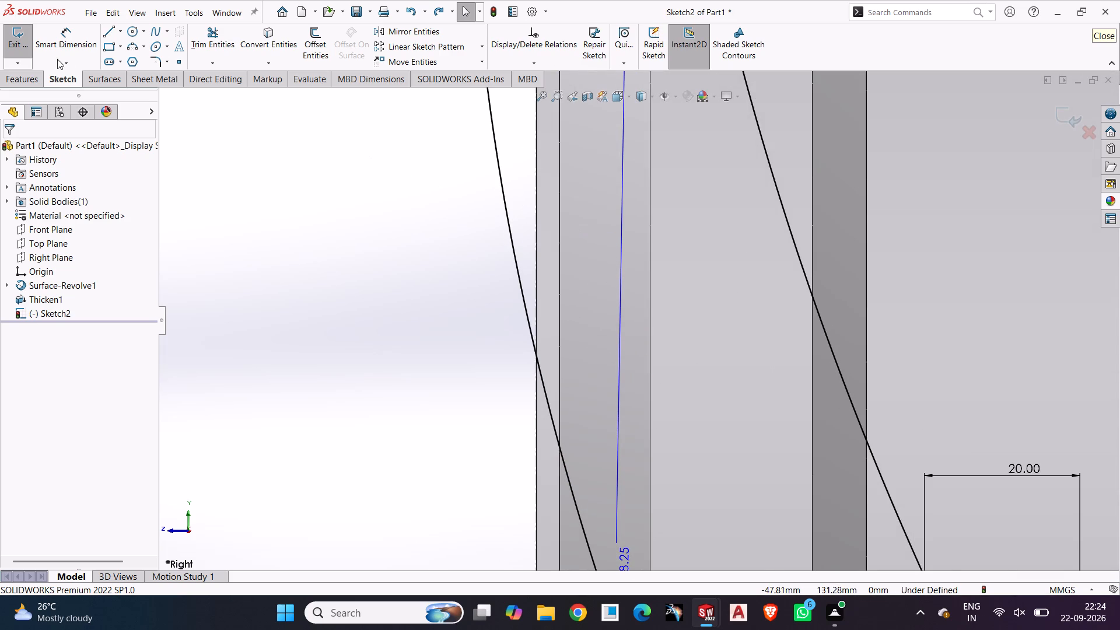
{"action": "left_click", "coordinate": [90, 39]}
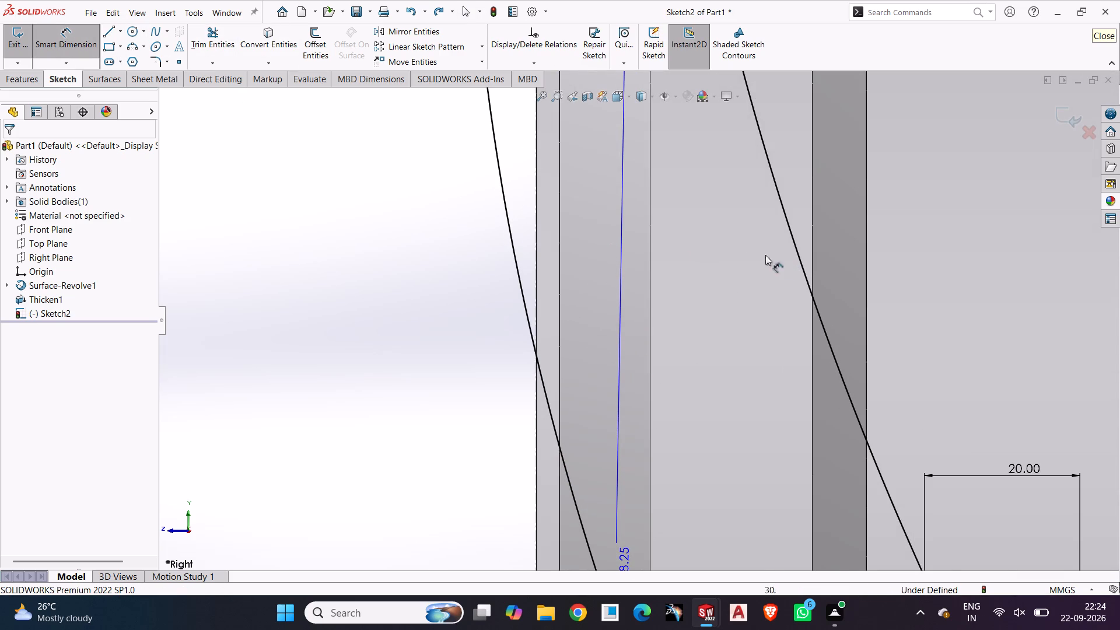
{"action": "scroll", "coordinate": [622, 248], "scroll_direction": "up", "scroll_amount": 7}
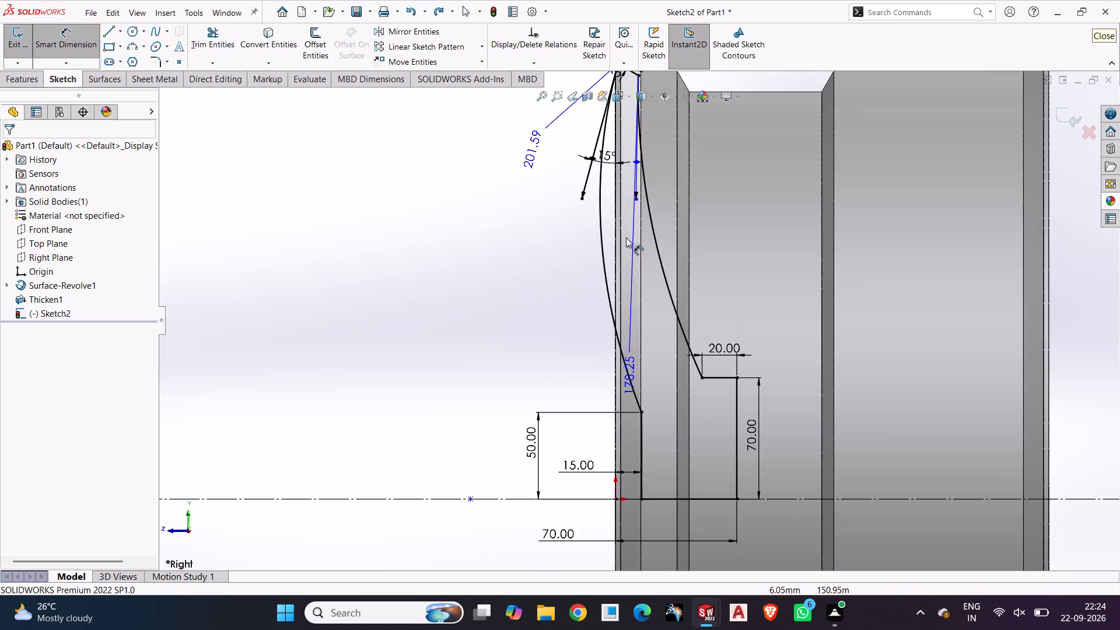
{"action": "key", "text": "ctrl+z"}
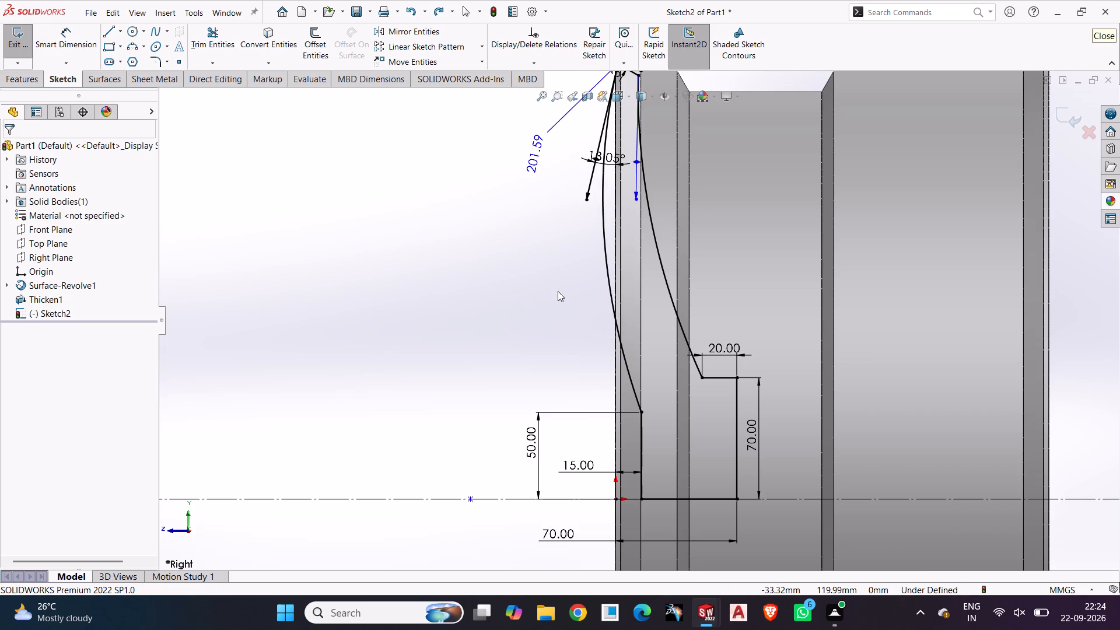
Dimension the angle between the rear spoke spline's upper tangent handle and the rim's 494 mm diameter edge as 10°.
{"action": "left_click", "coordinate": [72, 44]}
{"action": "scroll", "coordinate": [324, 124], "scroll_direction": "down", "scroll_amount": 4}
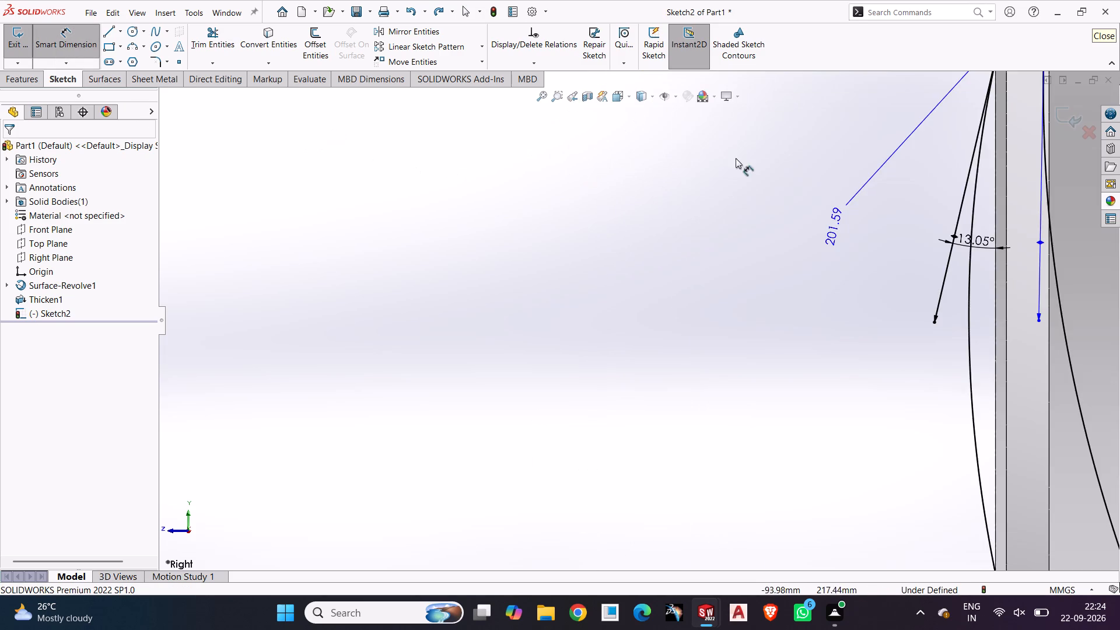
{"action": "scroll", "coordinate": [1065, 240], "scroll_direction": "up", "scroll_amount": 2}
{"action": "scroll", "coordinate": [1036, 247], "scroll_direction": "down", "scroll_amount": 6}
{"action": "scroll", "coordinate": [772, 324], "scroll_direction": "down", "scroll_amount": 2}
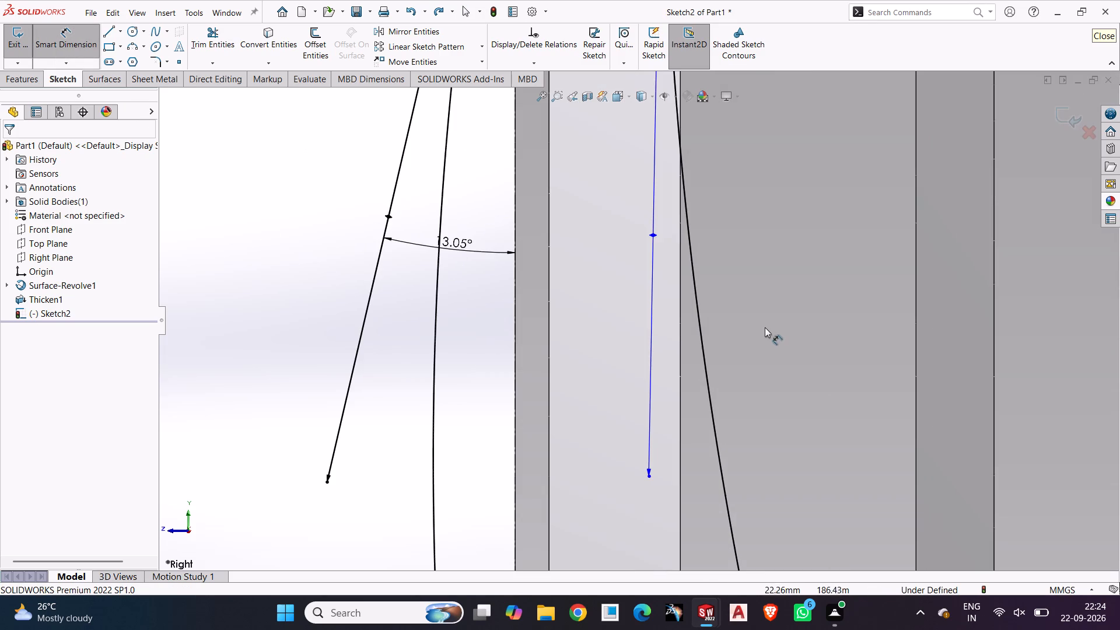
{"action": "left_click", "coordinate": [679, 327]}
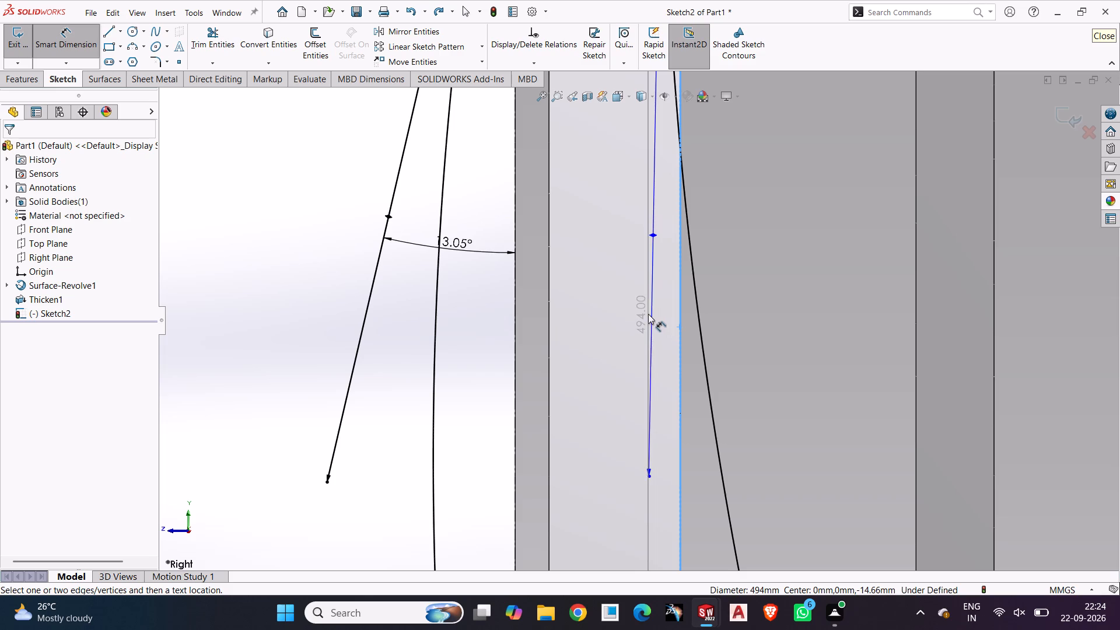
{"action": "left_click", "coordinate": [647, 232]}
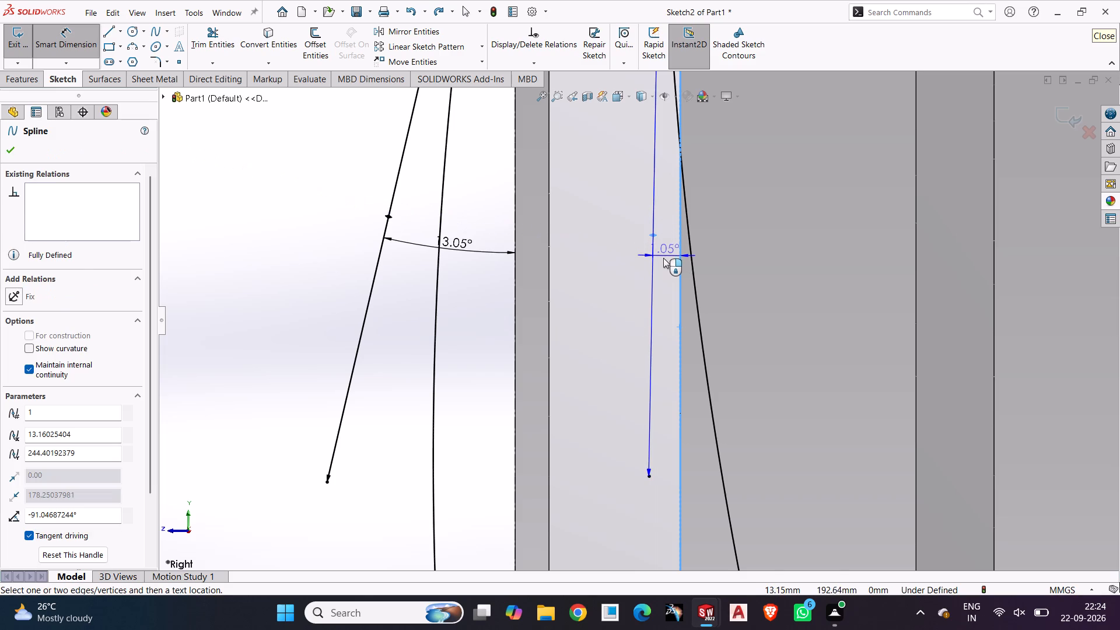
{"action": "left_click", "coordinate": [663, 258]}
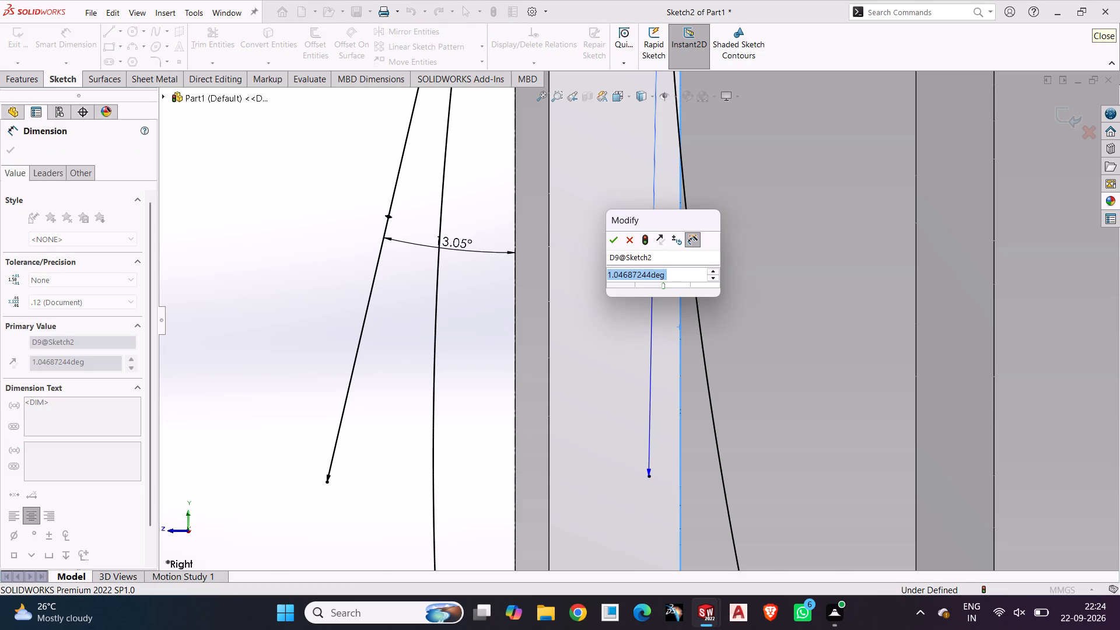
{"action": "type", "text": "10"}
{"action": "key", "text": "Return"}
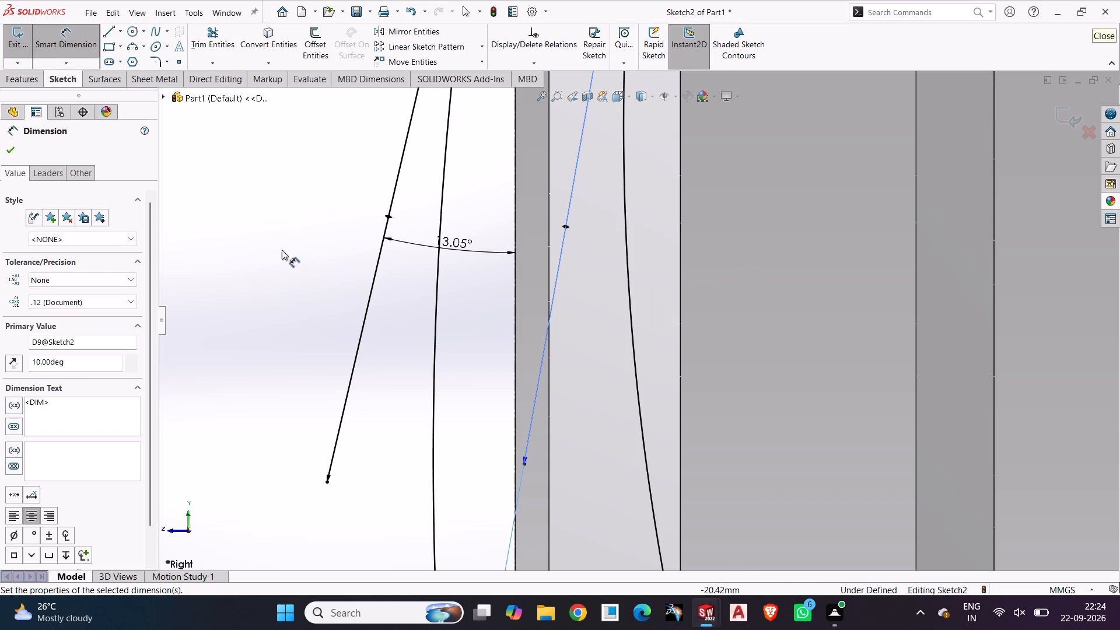
{"action": "left_click", "coordinate": [282, 250]}
Move the 10° angle dimension up to just below the end of the rear spline's tangent handle.
{"action": "scroll", "coordinate": [361, 270], "scroll_direction": "up", "scroll_amount": 7}
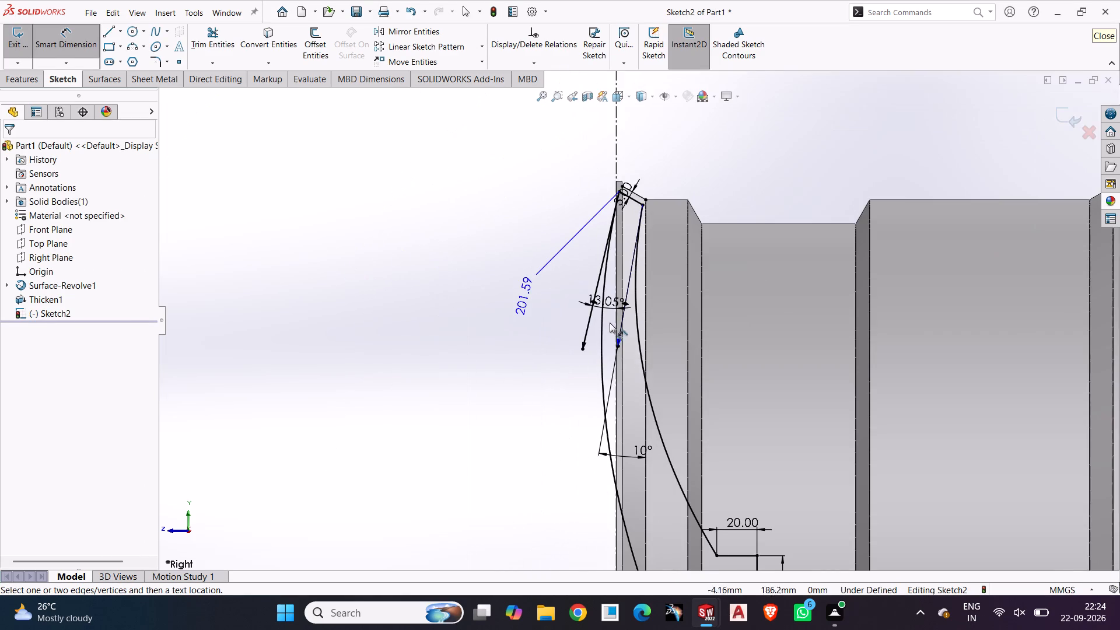
{"action": "scroll", "coordinate": [673, 402], "scroll_direction": "down", "scroll_amount": 3}
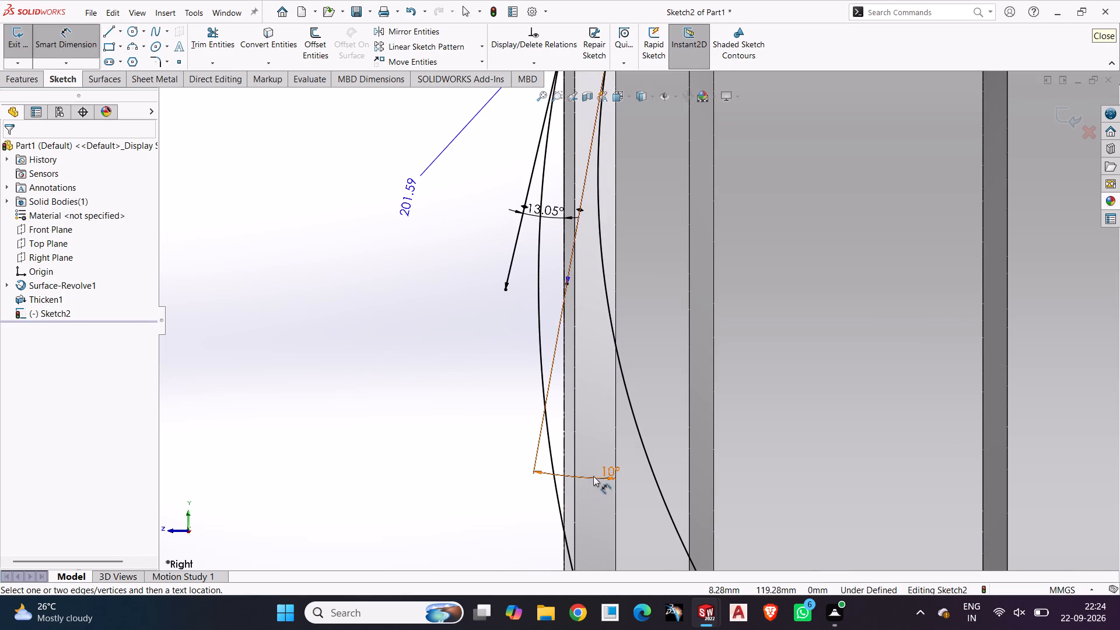
{"action": "left_click_drag", "start_coordinate": [593, 475], "coordinate": [579, 301]}
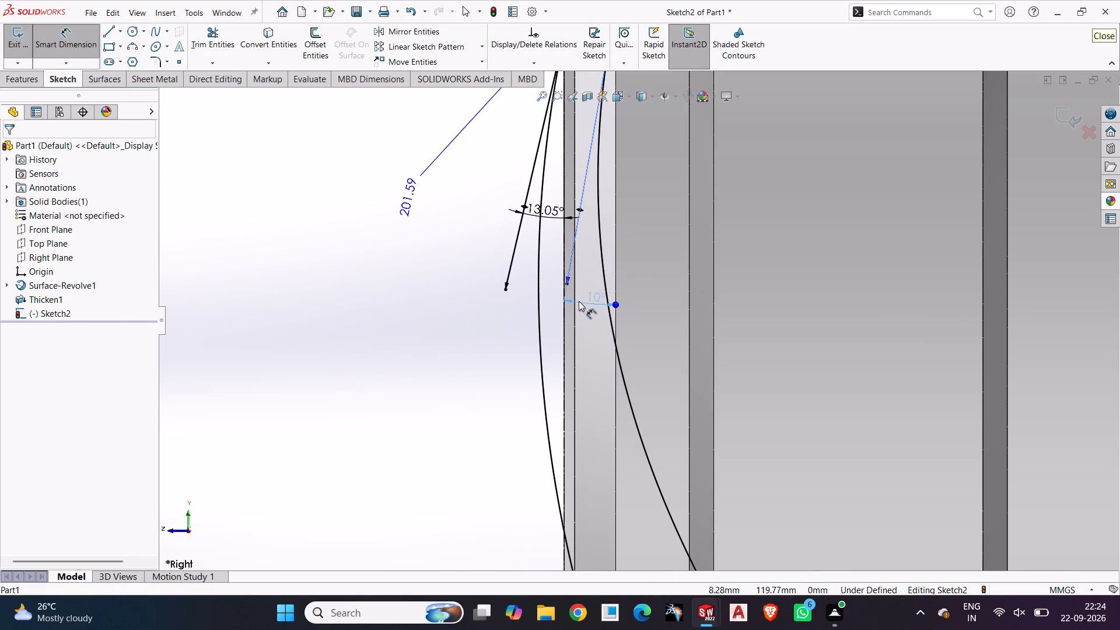
{"action": "left_click_drag", "start_coordinate": [579, 301], "coordinate": [569, 295]}
{"action": "left_click", "coordinate": [382, 382]}
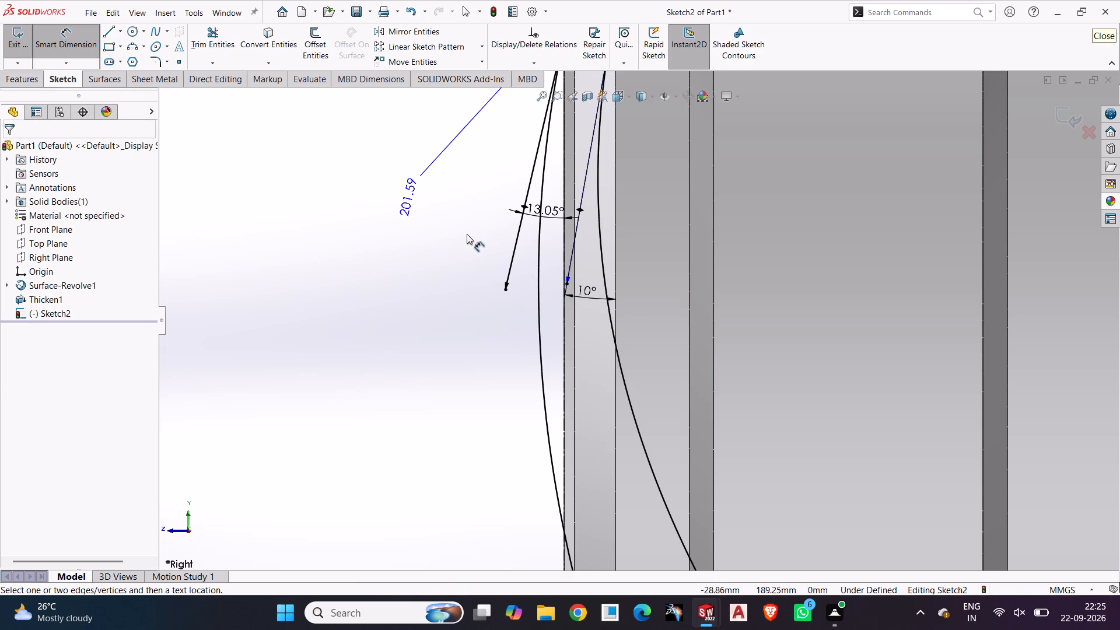
Dimension the rear spoke spline's upper tangent handle as 90 mm.
{"action": "left_click", "coordinate": [581, 213]}
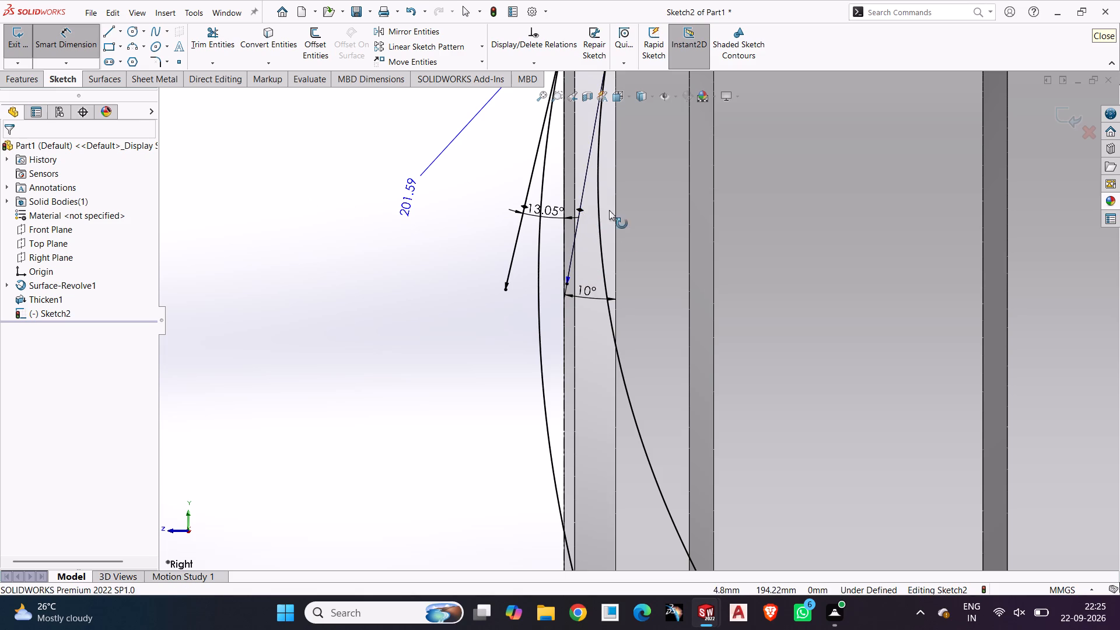
{"action": "left_click", "coordinate": [671, 206]}
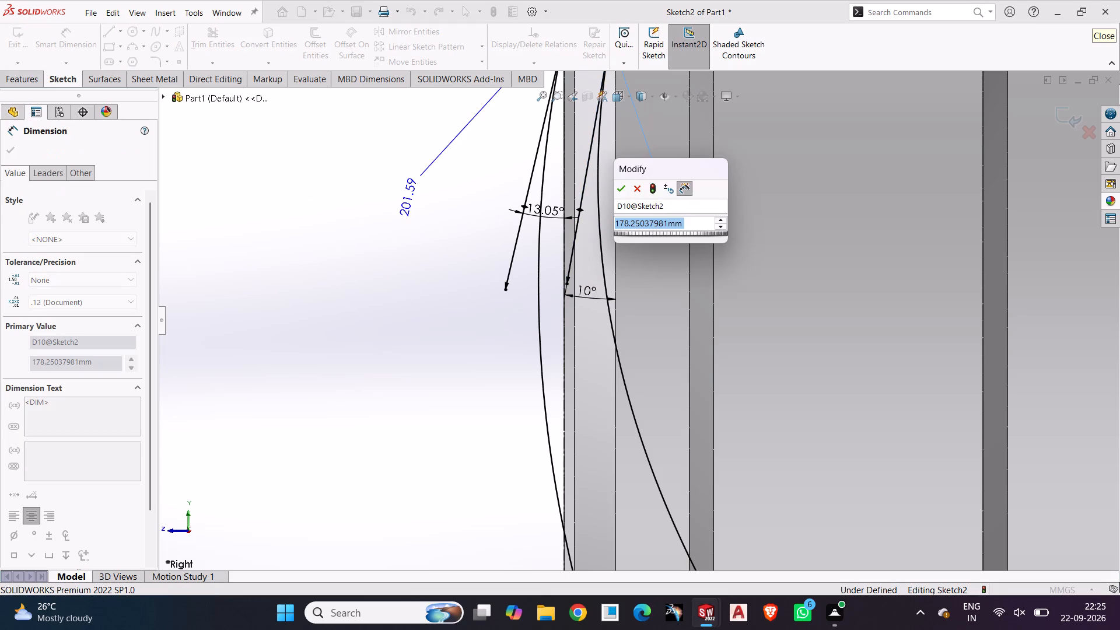
{"action": "type", "text": "90"}
{"action": "key", "text": "Return"}
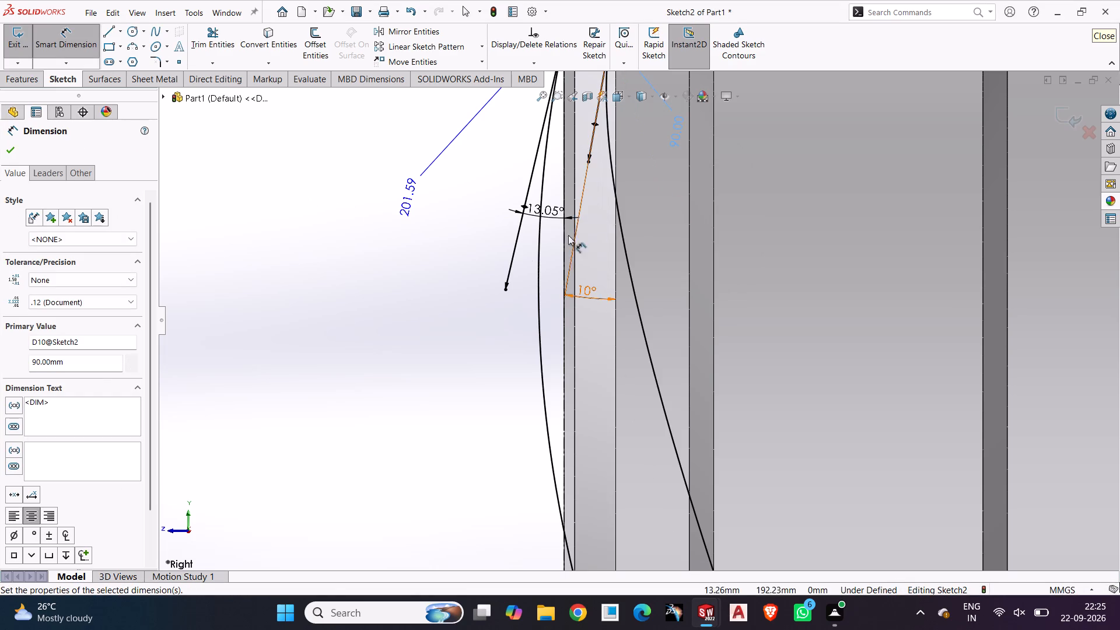
{"action": "left_click", "coordinate": [333, 373]}
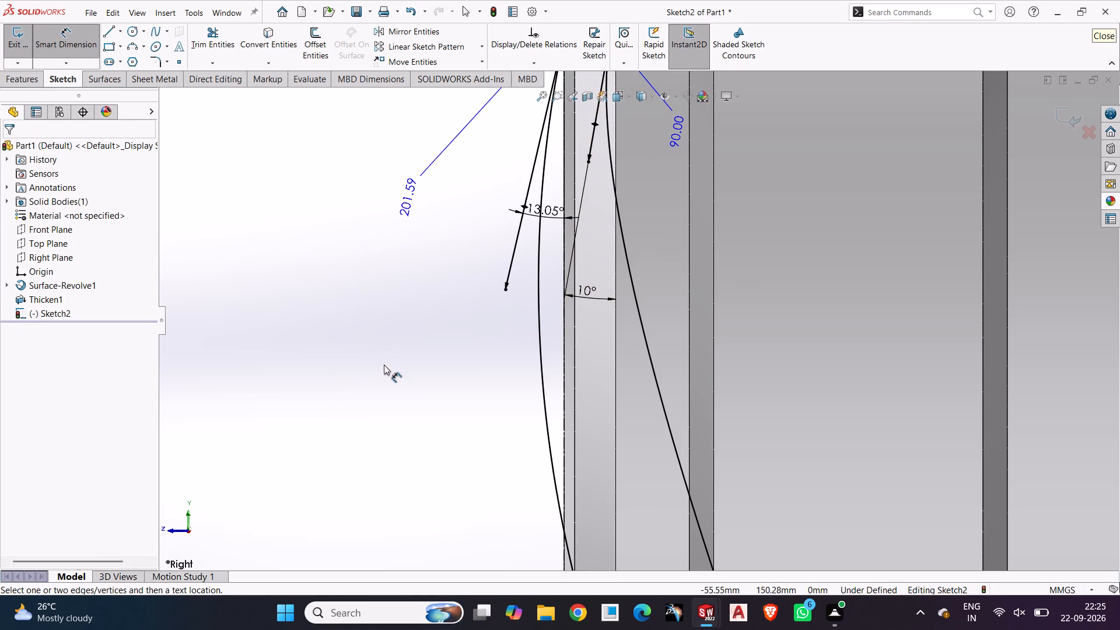
Revolve the hub-and-spoke profile 360° about its bottom horizontal line with Merge result turned off, as a separate body from the rim.
{"action": "scroll", "coordinate": [384, 365], "scroll_direction": "up", "scroll_amount": 3}
{"action": "scroll", "coordinate": [442, 359], "scroll_direction": "up", "scroll_amount": 2}
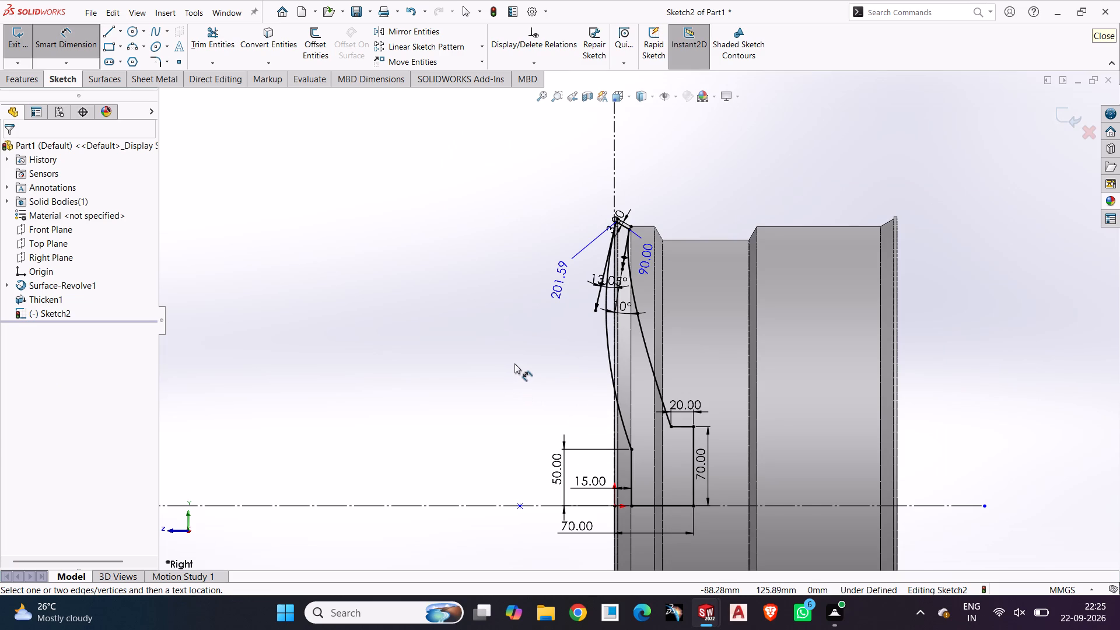
{"action": "left_click", "coordinate": [26, 78]}
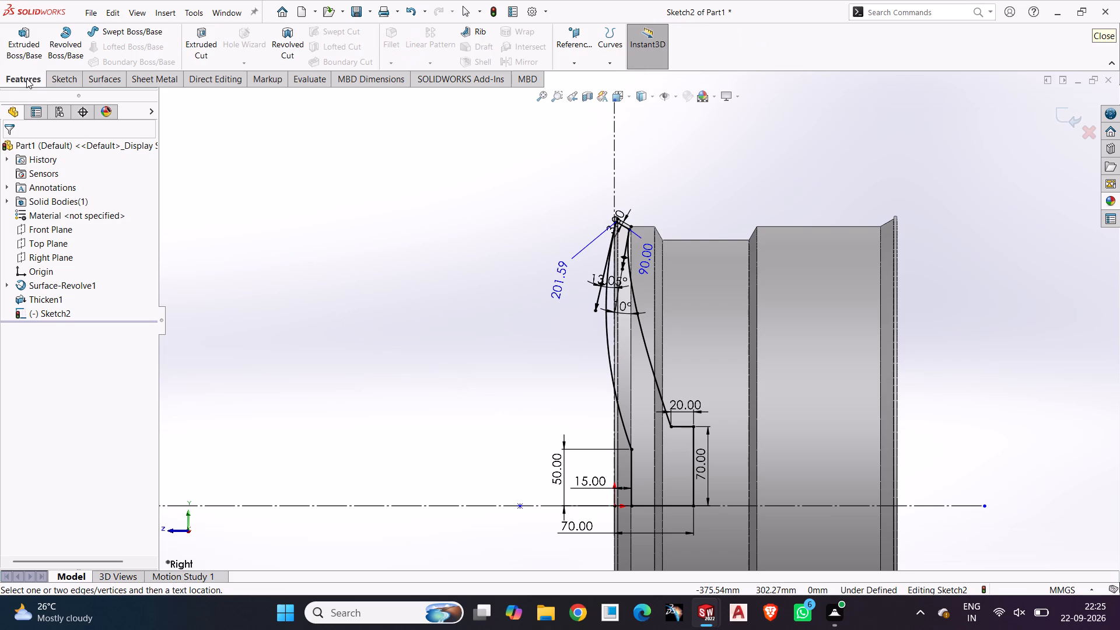
{"action": "left_click", "coordinate": [67, 47]}
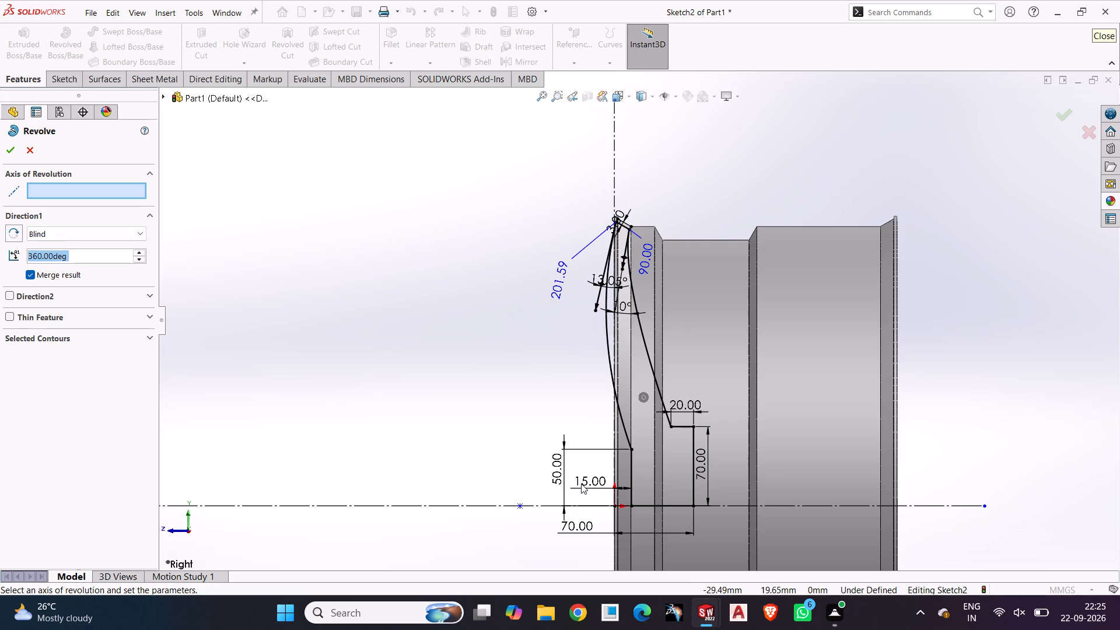
{"action": "left_click", "coordinate": [671, 506]}
{"action": "middle_click_drag", "start_coordinate": [435, 416], "coordinate": [473, 432]}
{"action": "scroll", "coordinate": [473, 432], "scroll_direction": "up", "scroll_amount": 3}
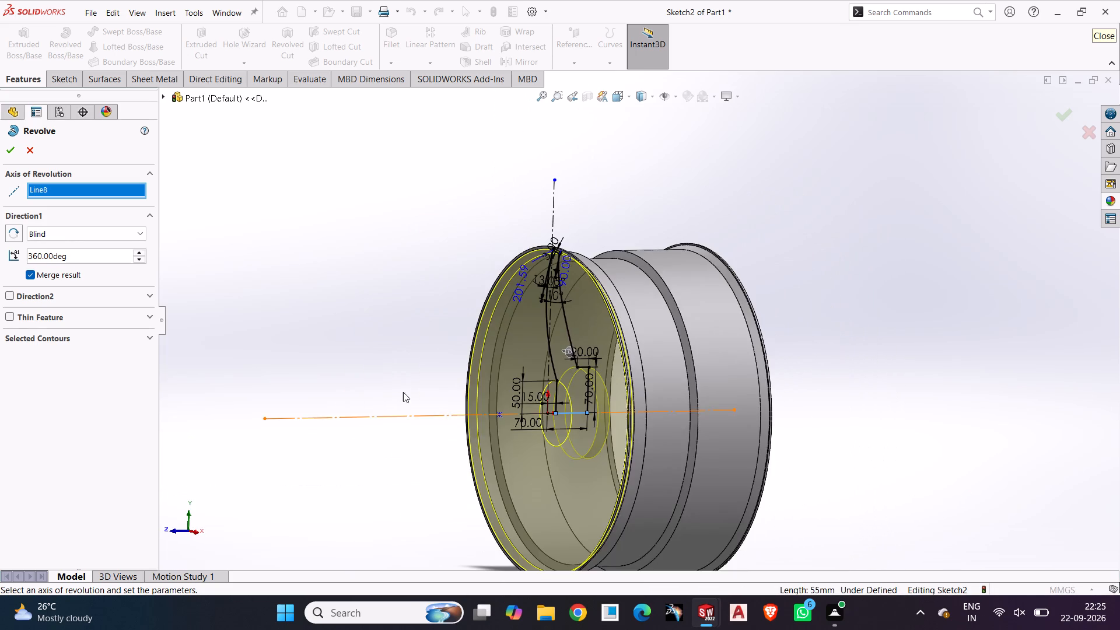
{"action": "scroll", "coordinate": [400, 390], "scroll_direction": "up", "scroll_amount": 1}
{"action": "middle_click_drag", "start_coordinate": [400, 390], "coordinate": [415, 411]}
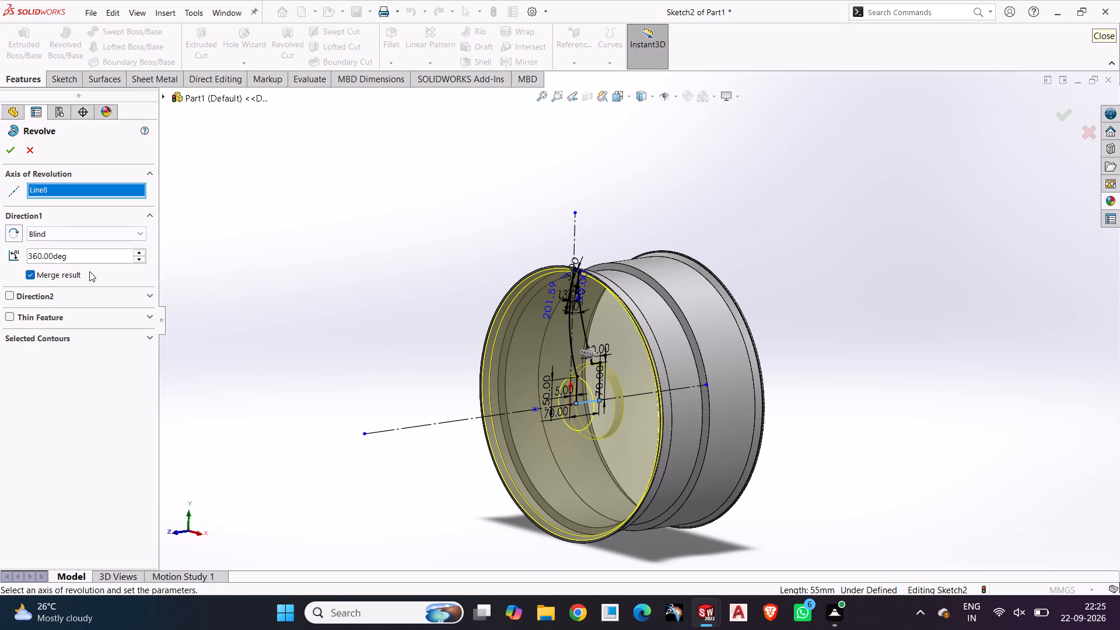
{"action": "left_click", "coordinate": [26, 275]}
{"action": "left_click", "coordinate": [226, 348]}
{"action": "left_click", "coordinate": [0, 150]}
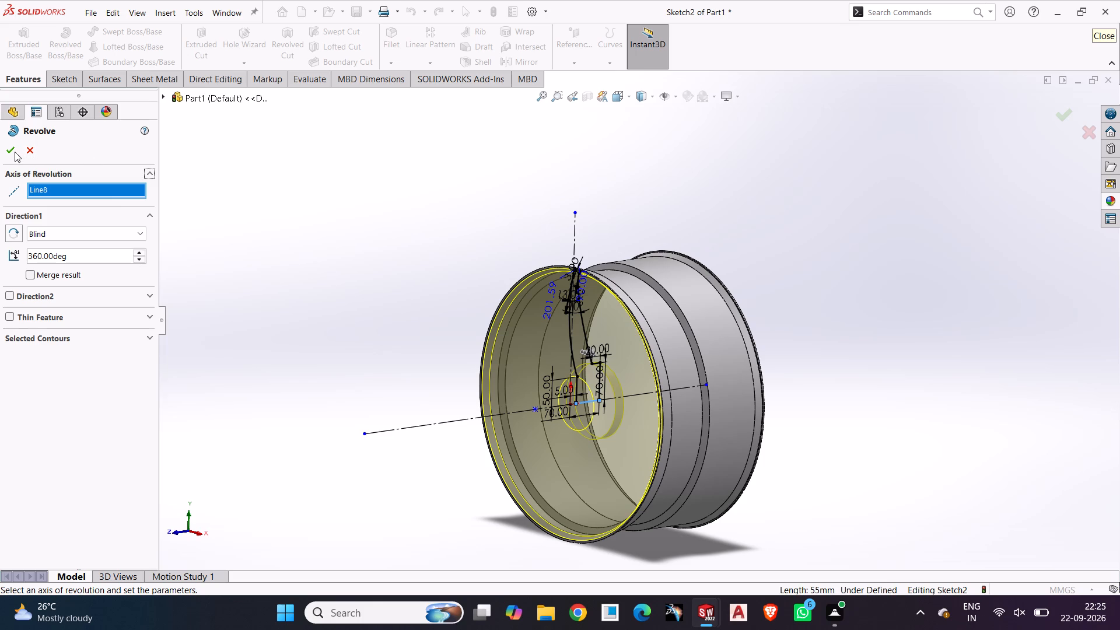
{"action": "left_click", "coordinate": [13, 151]}
{"action": "left_click", "coordinate": [325, 293]}
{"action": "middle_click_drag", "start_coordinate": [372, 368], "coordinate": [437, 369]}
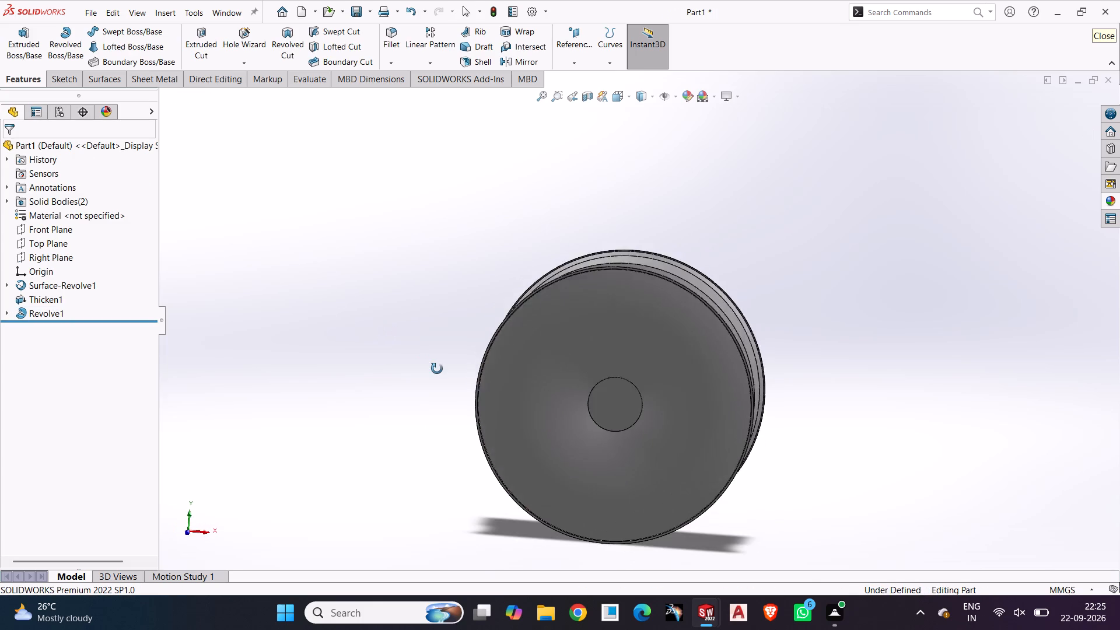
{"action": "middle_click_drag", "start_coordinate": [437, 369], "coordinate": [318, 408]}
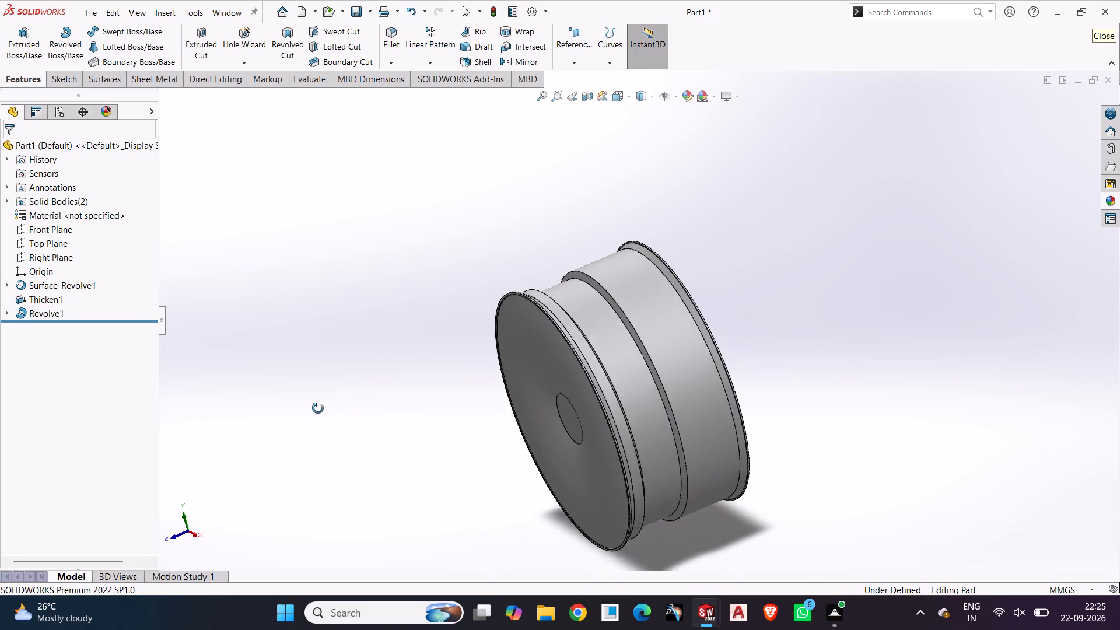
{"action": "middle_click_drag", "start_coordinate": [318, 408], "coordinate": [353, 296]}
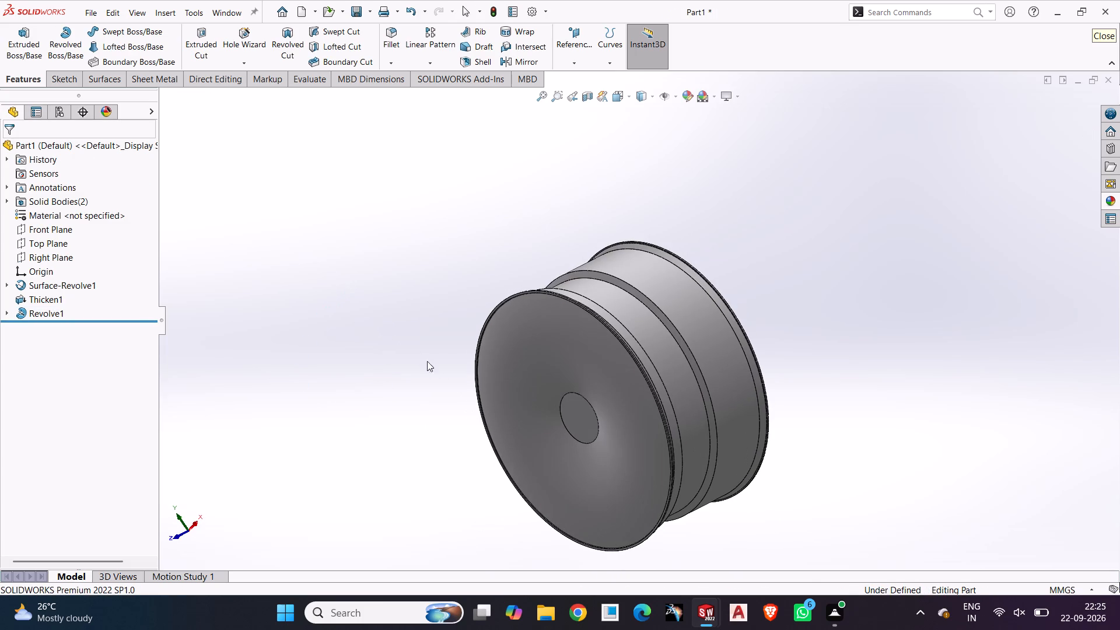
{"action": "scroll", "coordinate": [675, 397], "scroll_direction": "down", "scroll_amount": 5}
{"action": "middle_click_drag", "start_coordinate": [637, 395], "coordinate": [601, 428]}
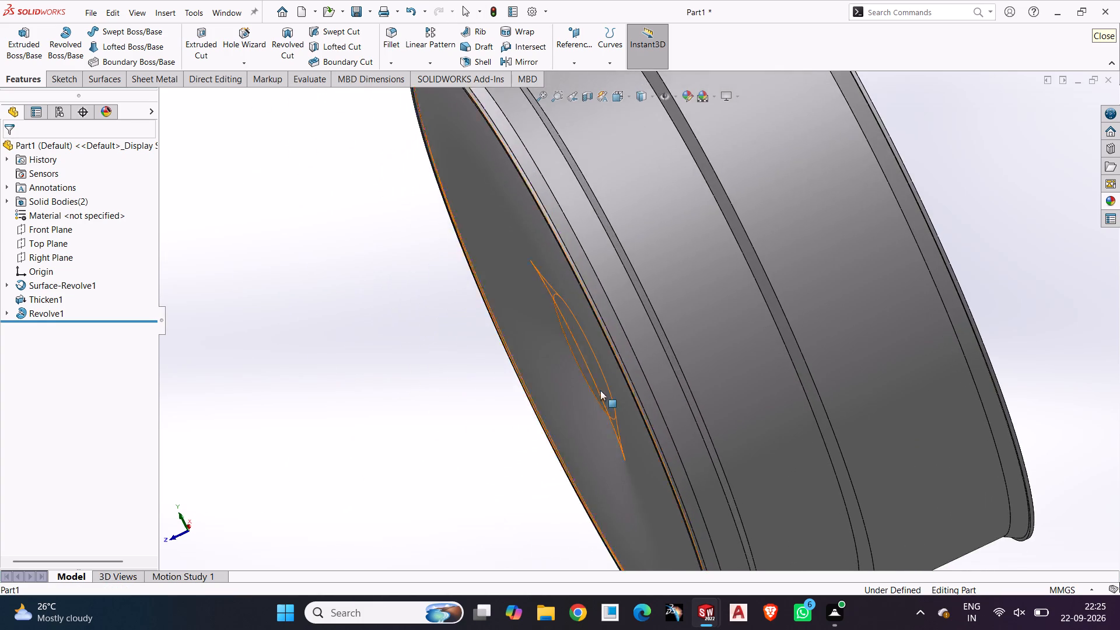
Examine the revolved disc and how it sits inside the rim from the wheel's front side.
{"action": "scroll", "coordinate": [607, 349], "scroll_direction": "down", "scroll_amount": 9}
{"action": "middle_click_drag", "start_coordinate": [607, 349], "coordinate": [615, 339]}
{"action": "scroll", "coordinate": [615, 339], "scroll_direction": "up", "scroll_amount": 12}
{"action": "middle_click_drag", "start_coordinate": [433, 367], "coordinate": [466, 335]}
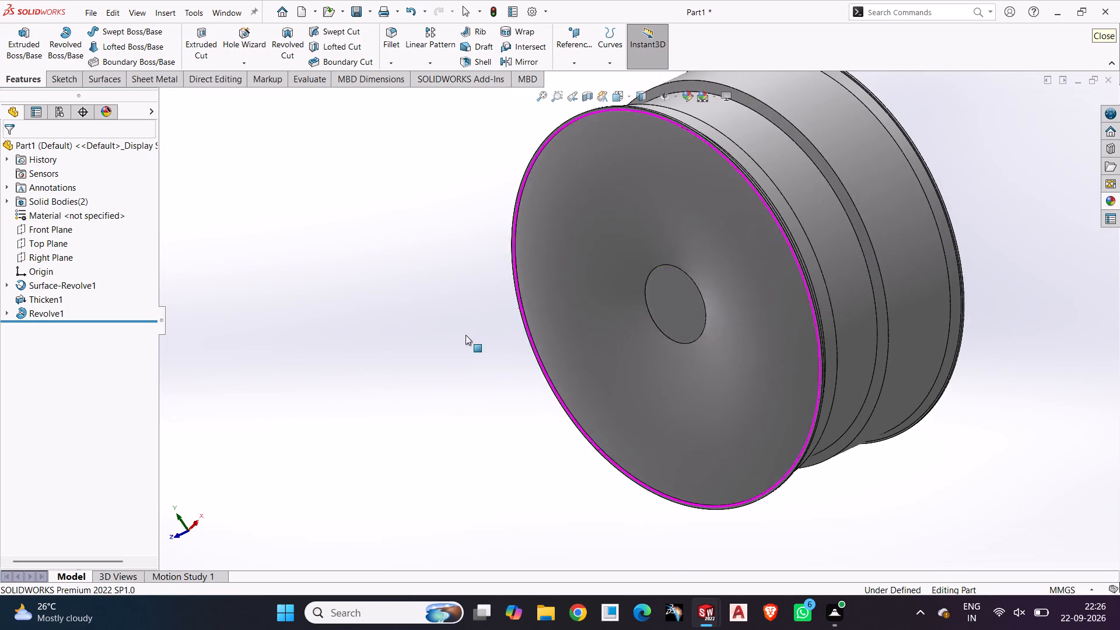
{"action": "left_click", "coordinate": [459, 335]}
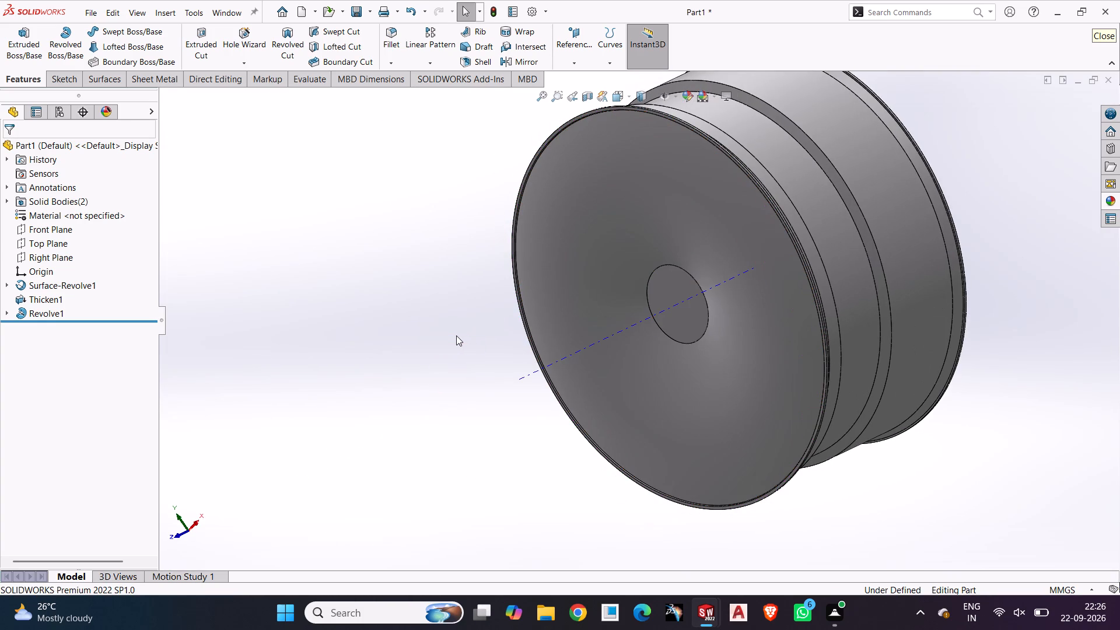
{"action": "middle_click_drag", "start_coordinate": [457, 342], "coordinate": [477, 331]}
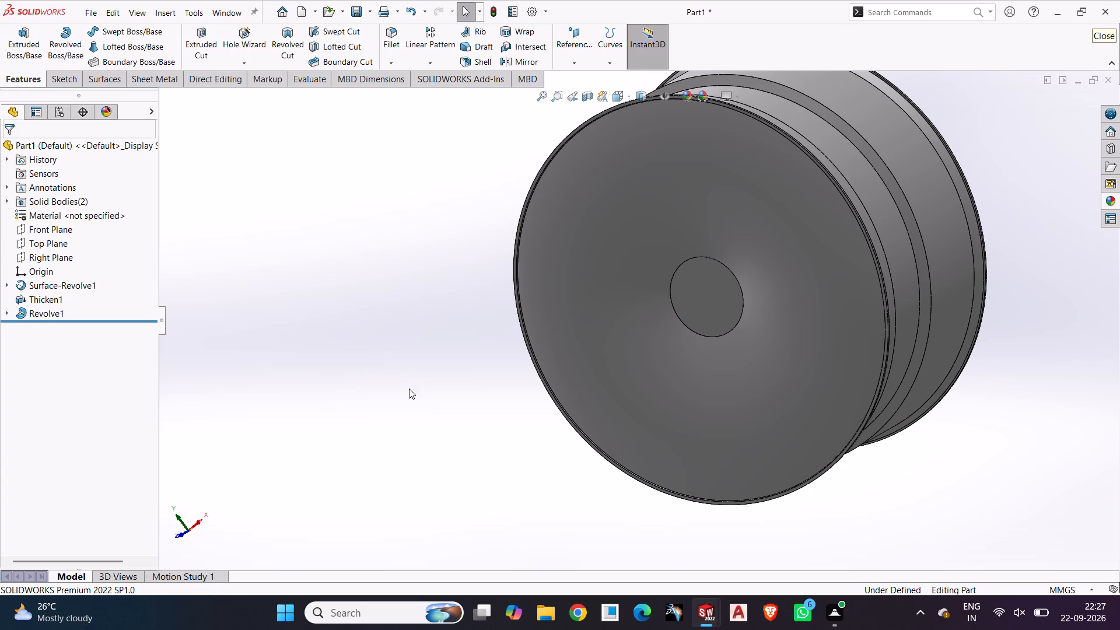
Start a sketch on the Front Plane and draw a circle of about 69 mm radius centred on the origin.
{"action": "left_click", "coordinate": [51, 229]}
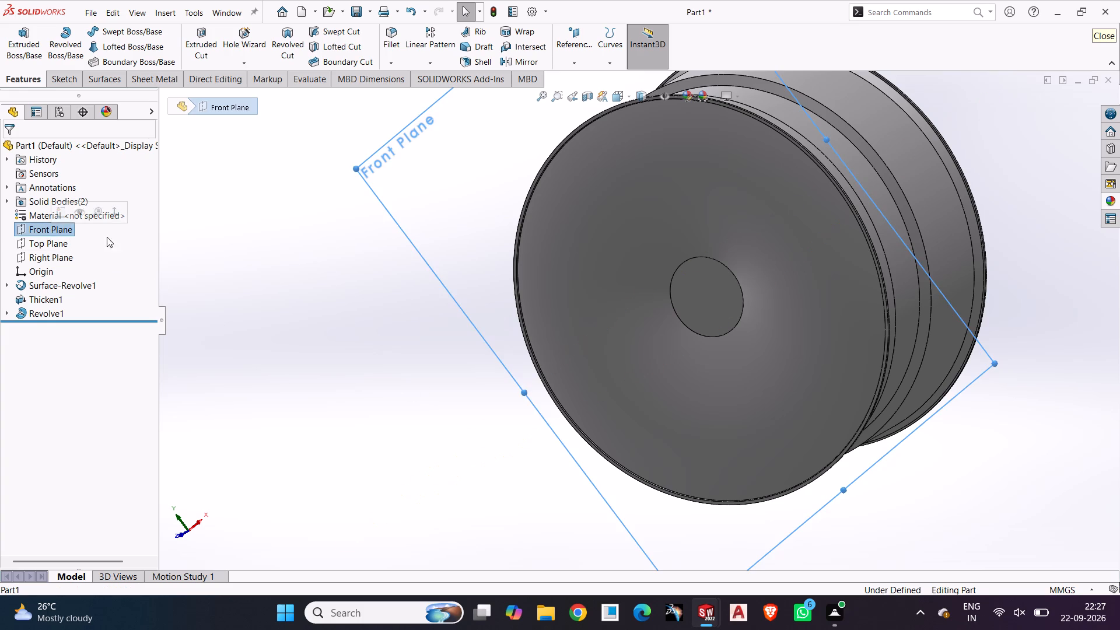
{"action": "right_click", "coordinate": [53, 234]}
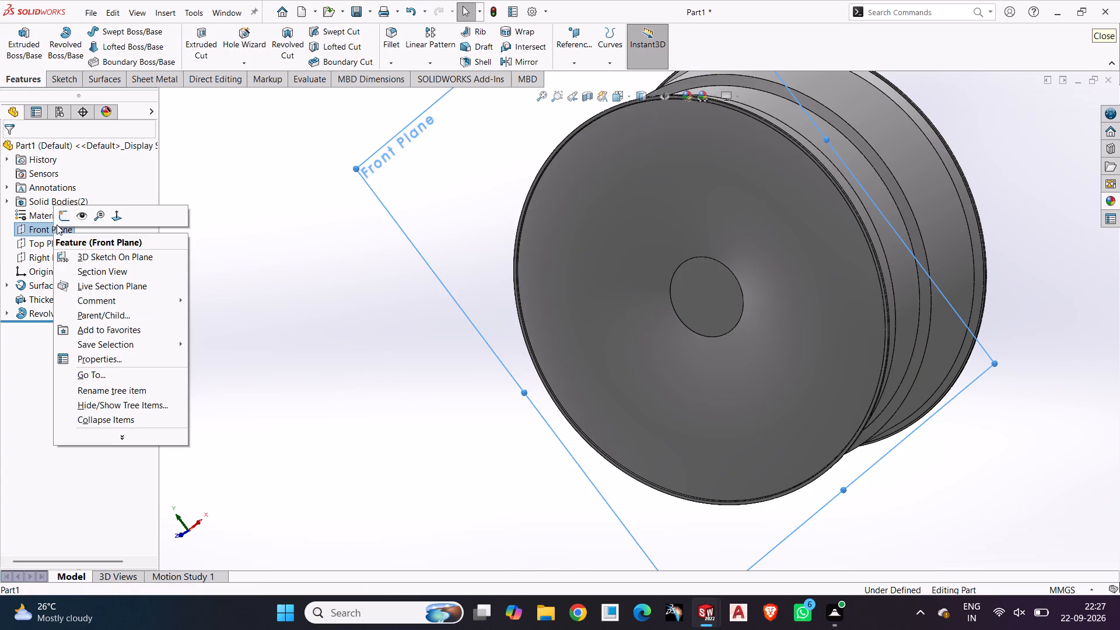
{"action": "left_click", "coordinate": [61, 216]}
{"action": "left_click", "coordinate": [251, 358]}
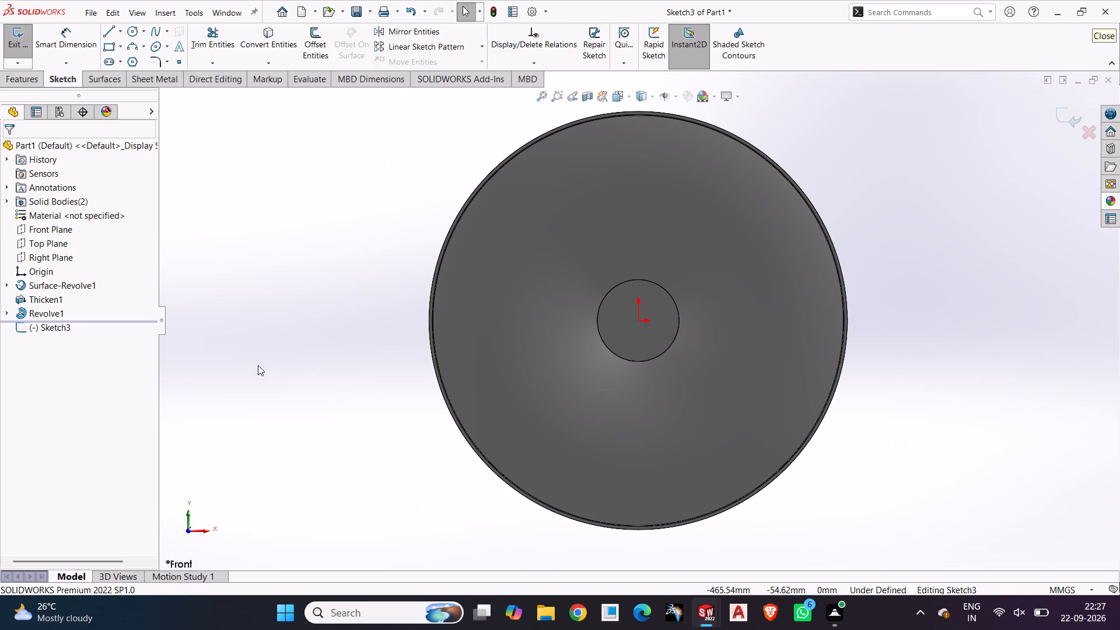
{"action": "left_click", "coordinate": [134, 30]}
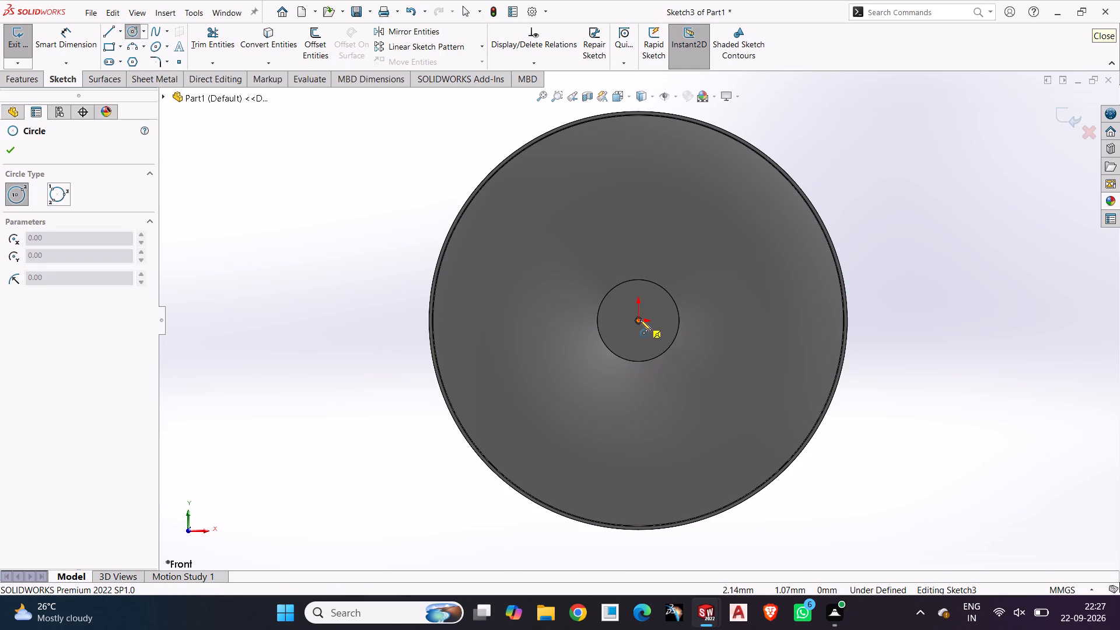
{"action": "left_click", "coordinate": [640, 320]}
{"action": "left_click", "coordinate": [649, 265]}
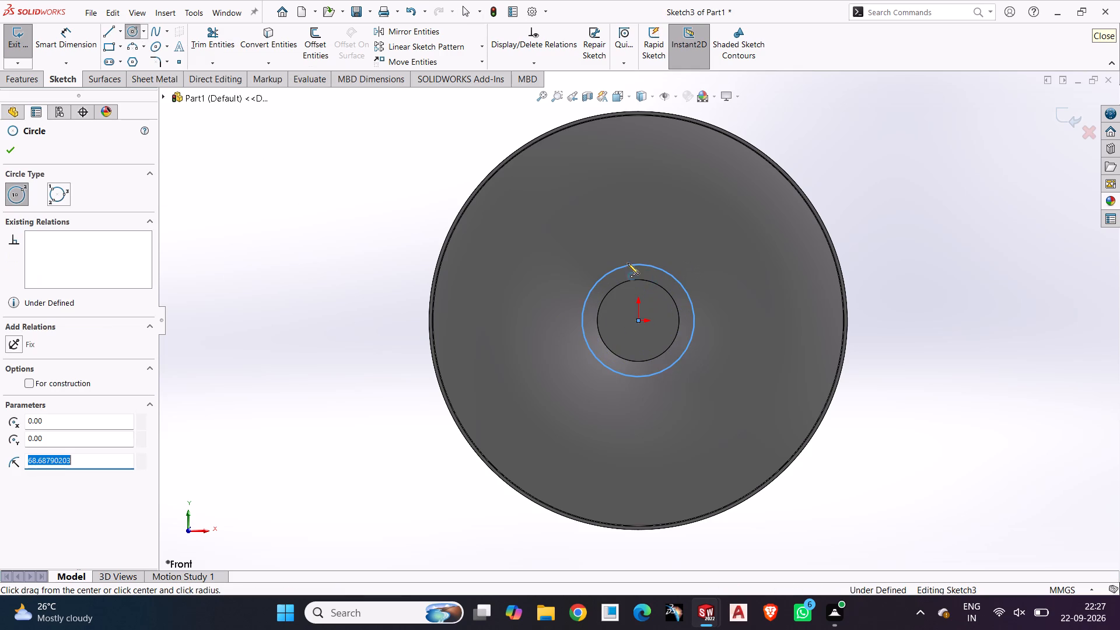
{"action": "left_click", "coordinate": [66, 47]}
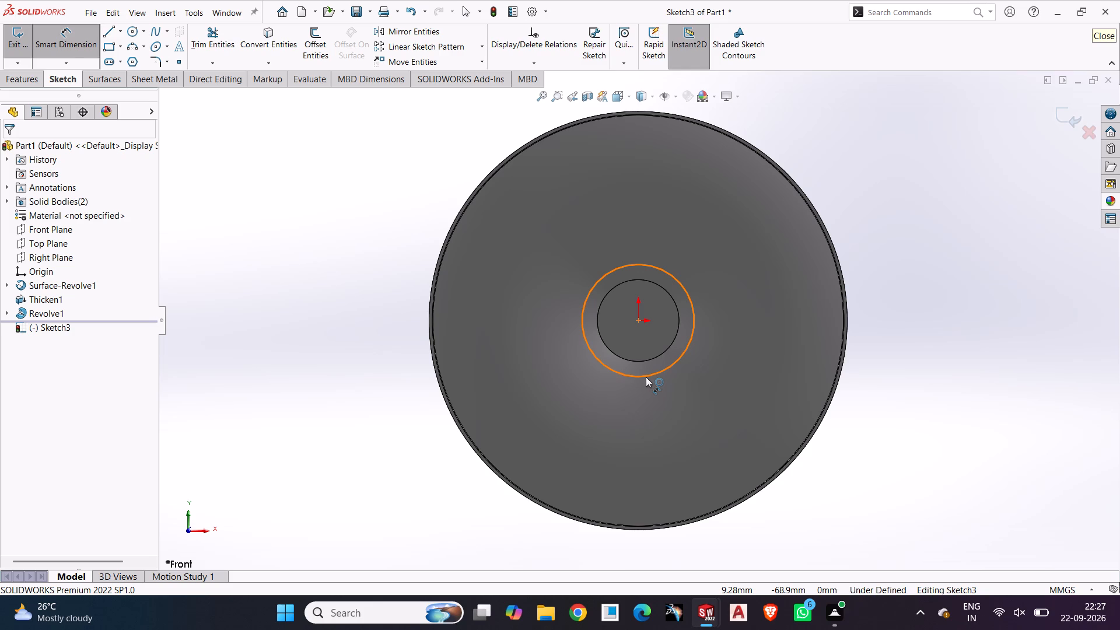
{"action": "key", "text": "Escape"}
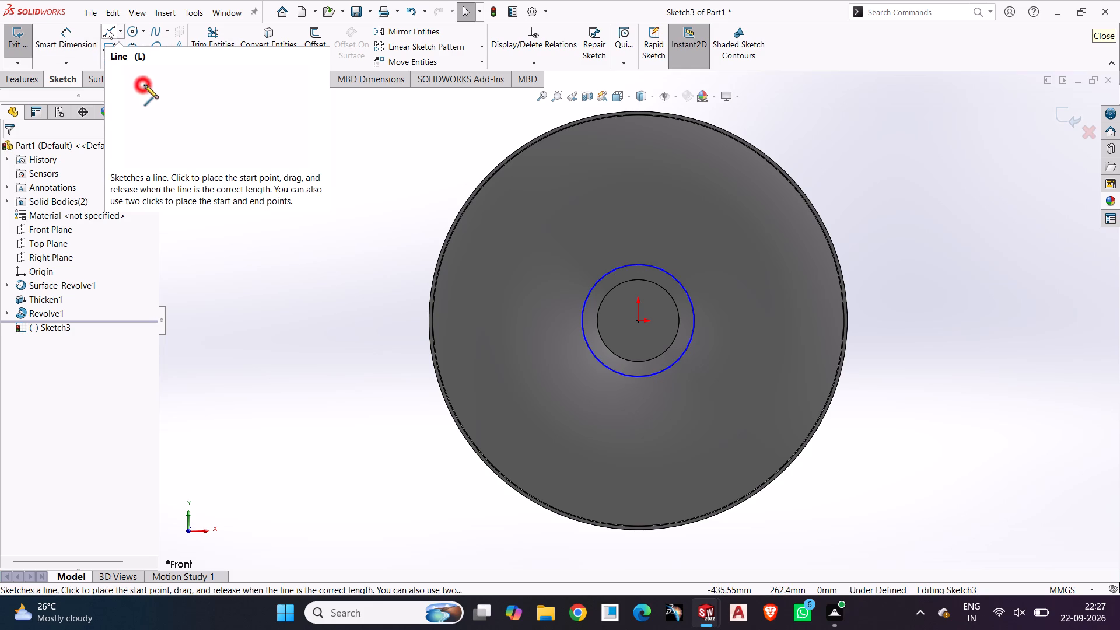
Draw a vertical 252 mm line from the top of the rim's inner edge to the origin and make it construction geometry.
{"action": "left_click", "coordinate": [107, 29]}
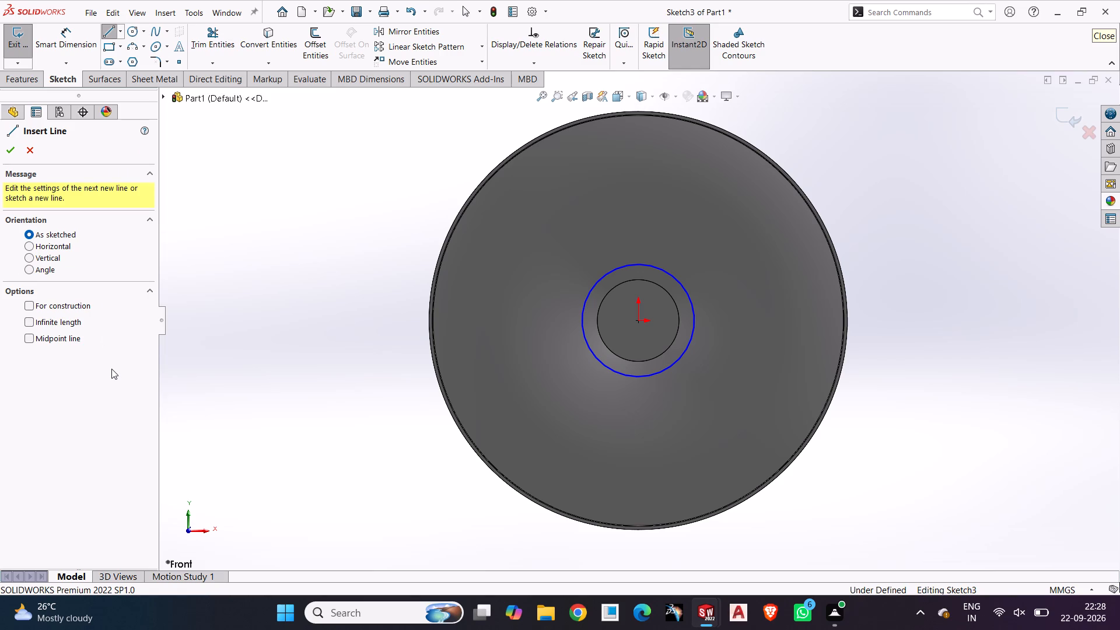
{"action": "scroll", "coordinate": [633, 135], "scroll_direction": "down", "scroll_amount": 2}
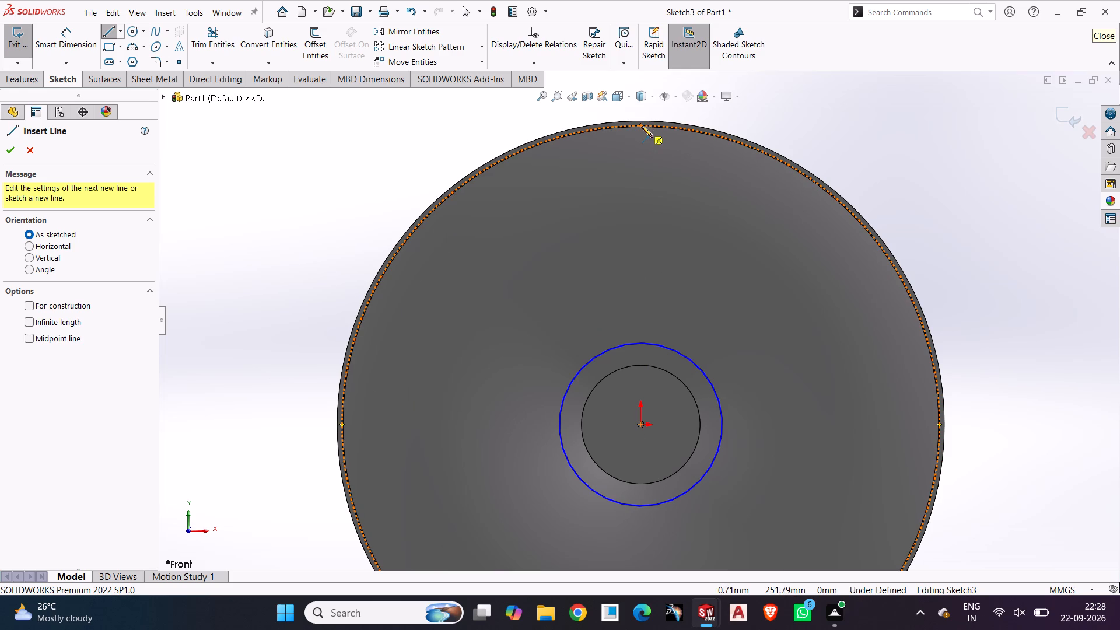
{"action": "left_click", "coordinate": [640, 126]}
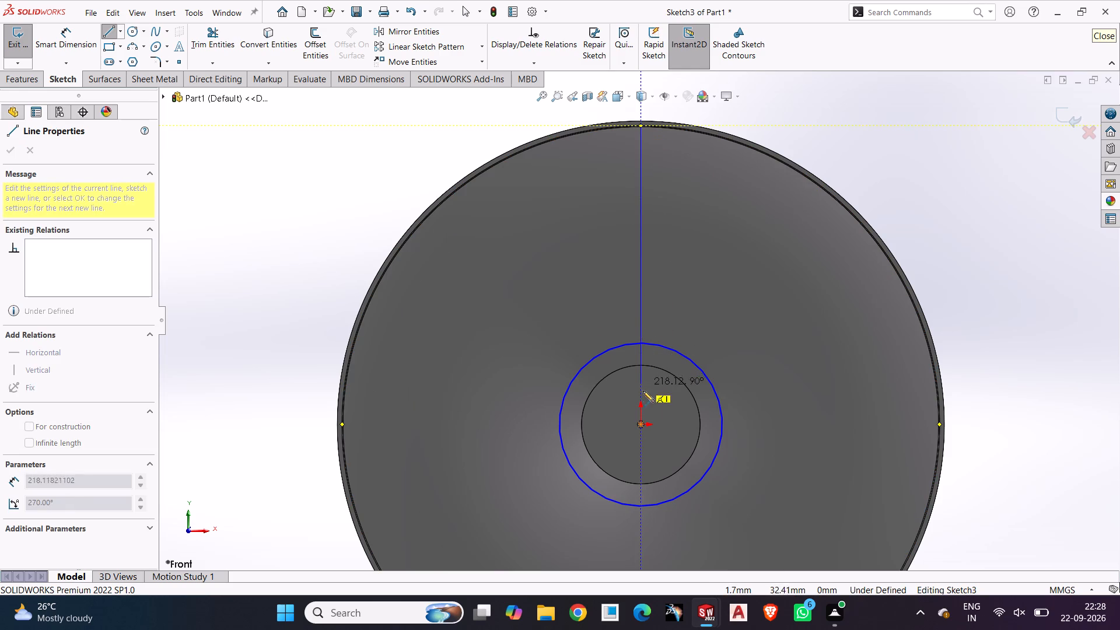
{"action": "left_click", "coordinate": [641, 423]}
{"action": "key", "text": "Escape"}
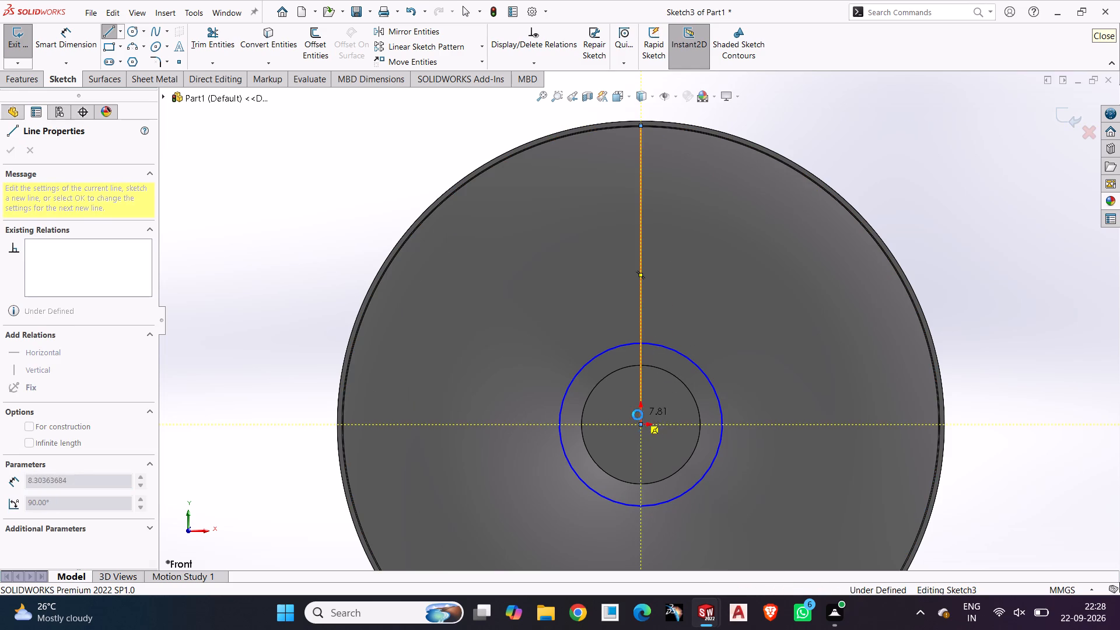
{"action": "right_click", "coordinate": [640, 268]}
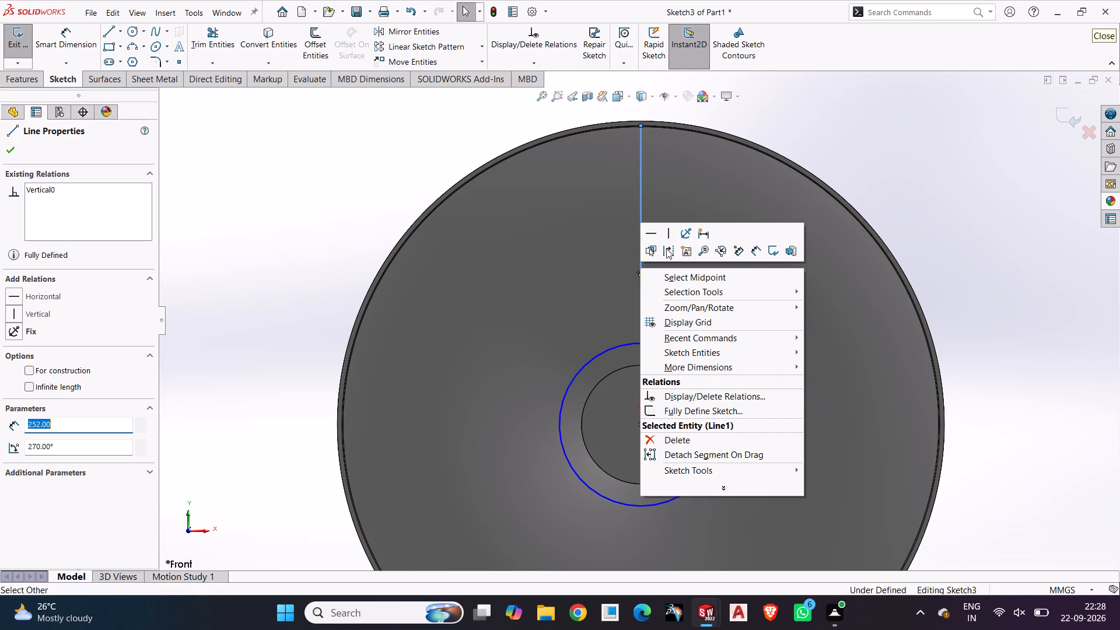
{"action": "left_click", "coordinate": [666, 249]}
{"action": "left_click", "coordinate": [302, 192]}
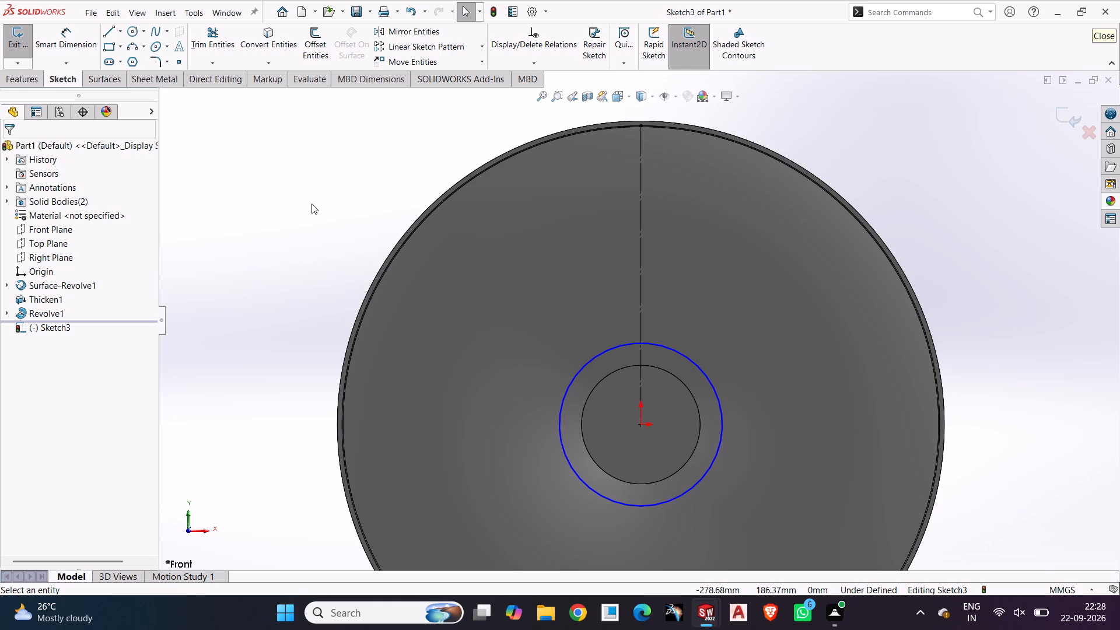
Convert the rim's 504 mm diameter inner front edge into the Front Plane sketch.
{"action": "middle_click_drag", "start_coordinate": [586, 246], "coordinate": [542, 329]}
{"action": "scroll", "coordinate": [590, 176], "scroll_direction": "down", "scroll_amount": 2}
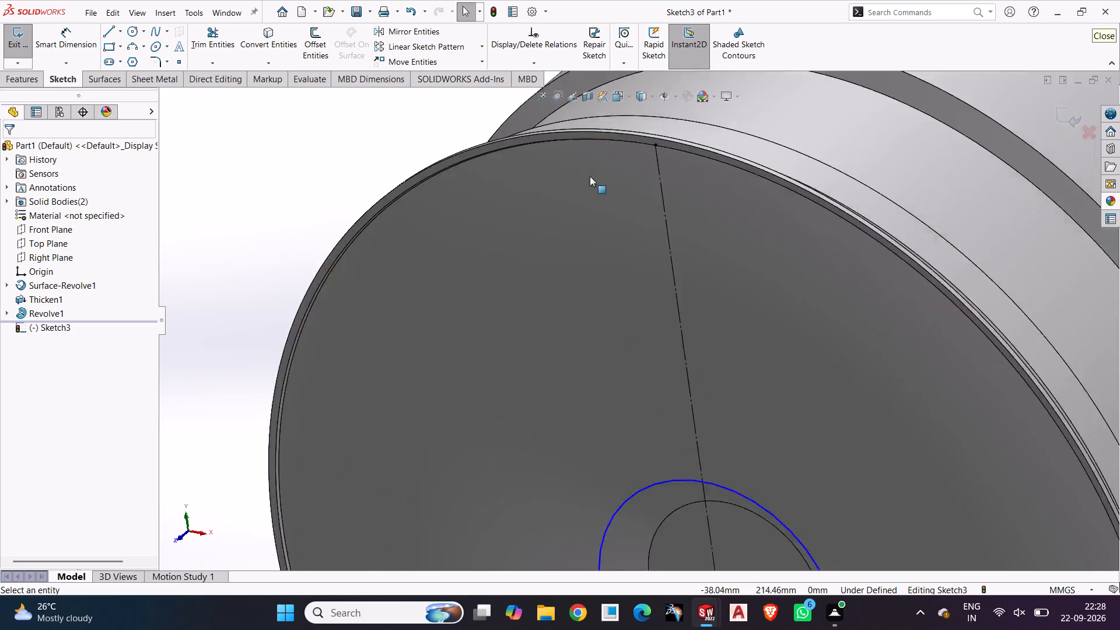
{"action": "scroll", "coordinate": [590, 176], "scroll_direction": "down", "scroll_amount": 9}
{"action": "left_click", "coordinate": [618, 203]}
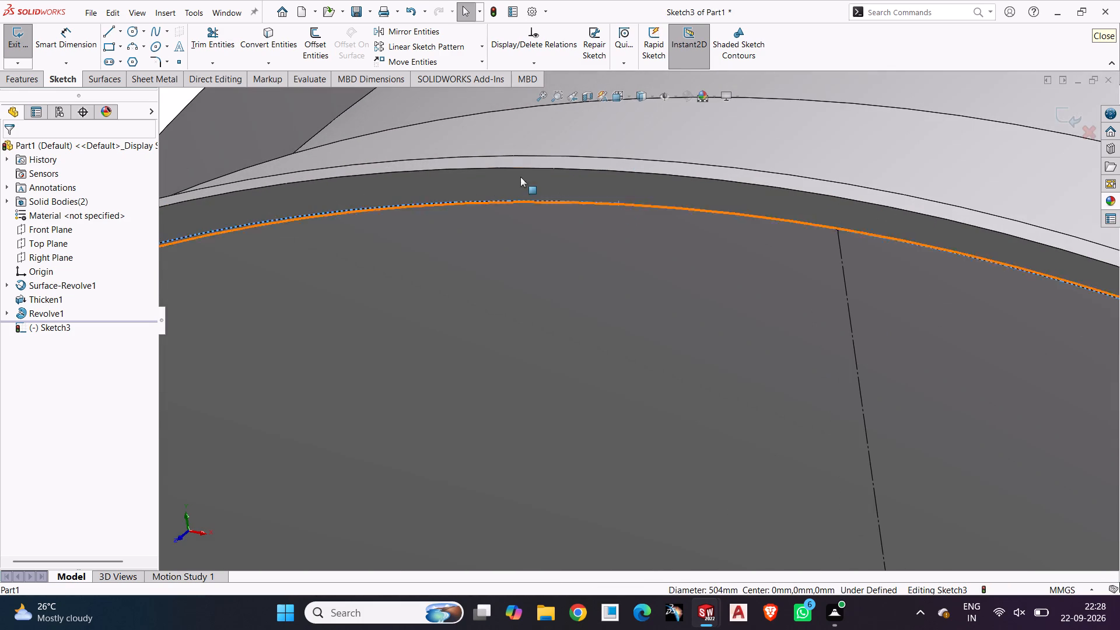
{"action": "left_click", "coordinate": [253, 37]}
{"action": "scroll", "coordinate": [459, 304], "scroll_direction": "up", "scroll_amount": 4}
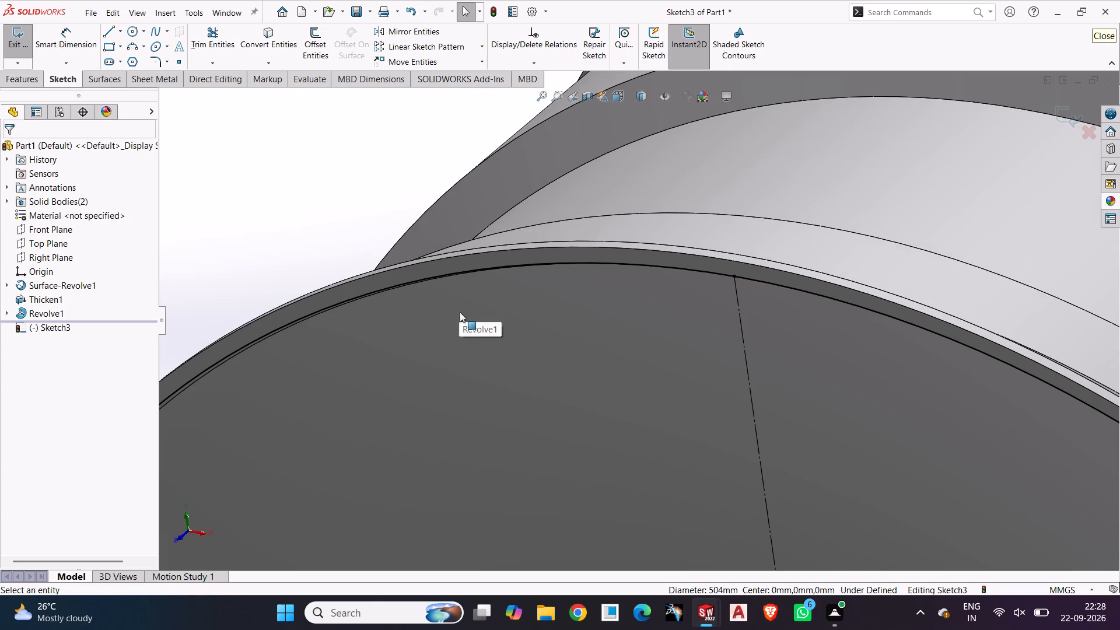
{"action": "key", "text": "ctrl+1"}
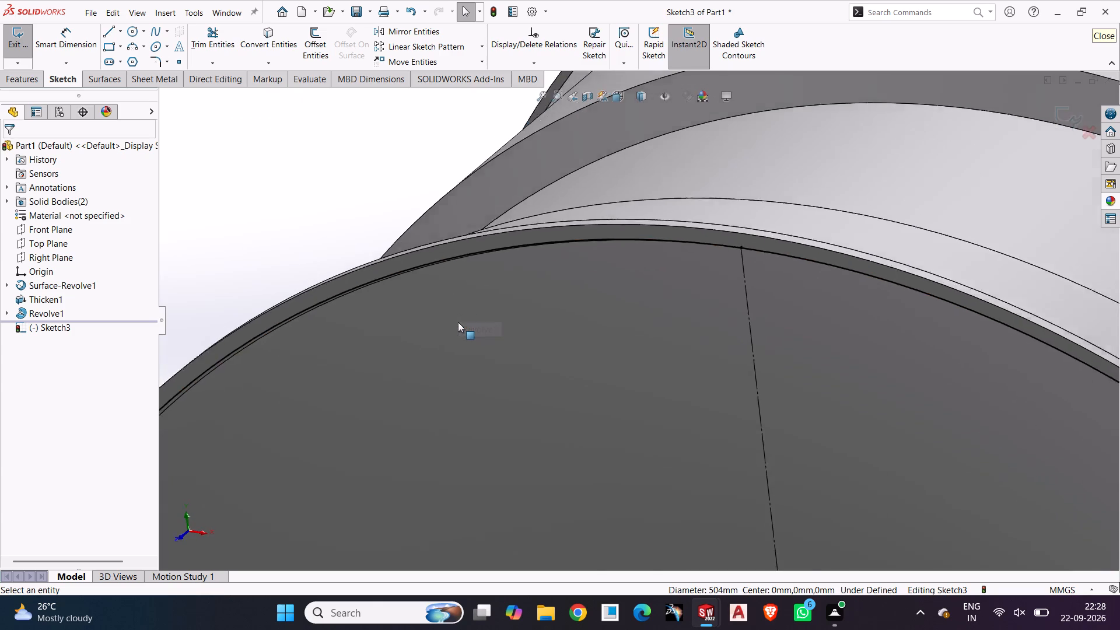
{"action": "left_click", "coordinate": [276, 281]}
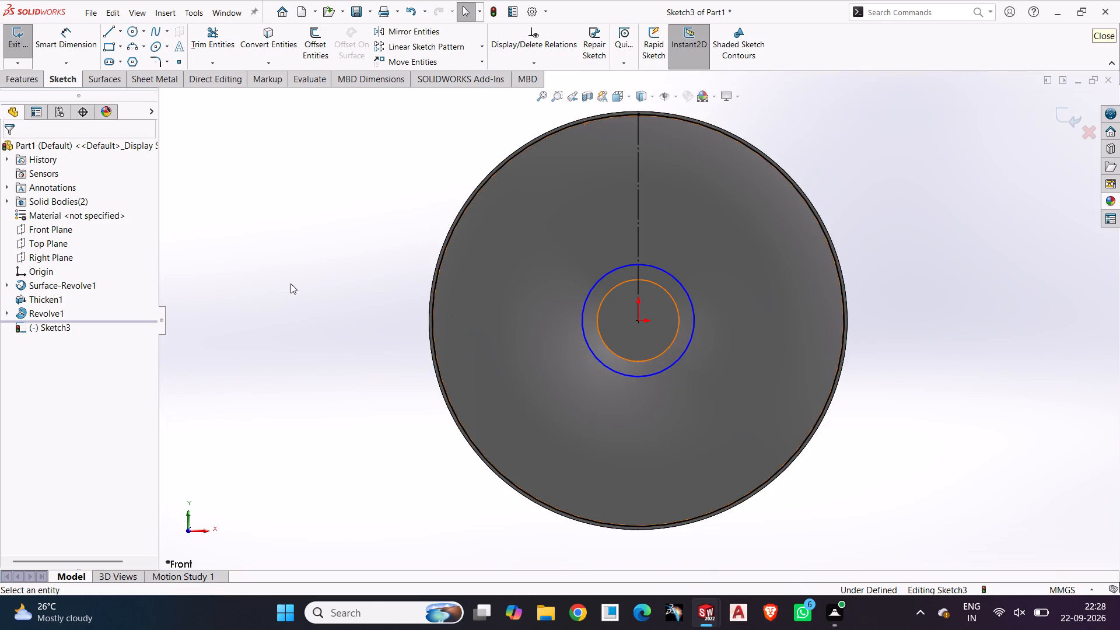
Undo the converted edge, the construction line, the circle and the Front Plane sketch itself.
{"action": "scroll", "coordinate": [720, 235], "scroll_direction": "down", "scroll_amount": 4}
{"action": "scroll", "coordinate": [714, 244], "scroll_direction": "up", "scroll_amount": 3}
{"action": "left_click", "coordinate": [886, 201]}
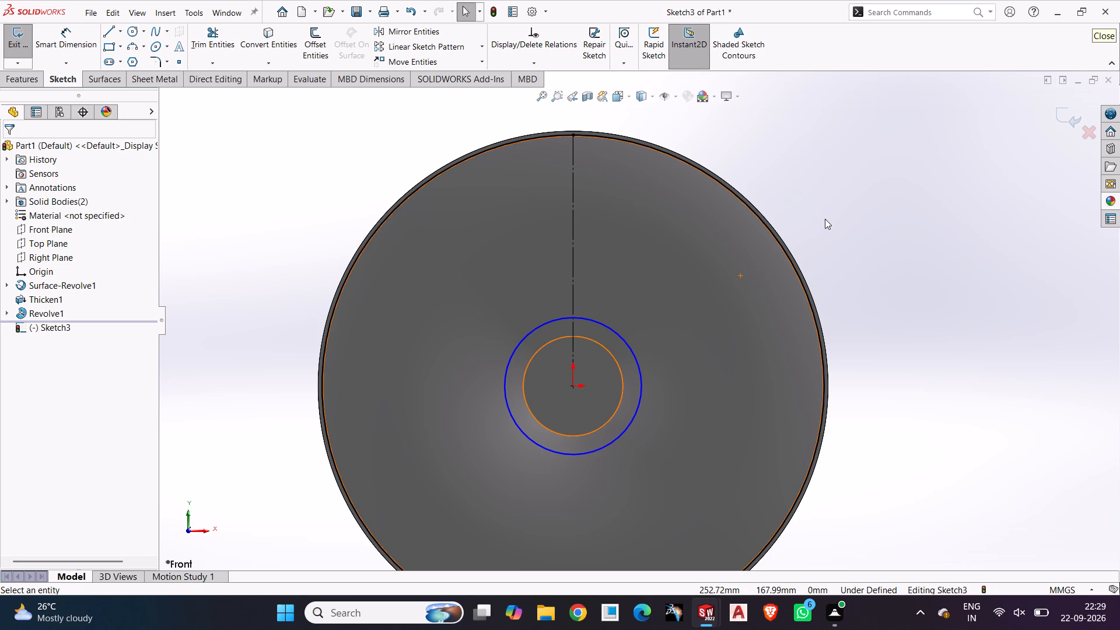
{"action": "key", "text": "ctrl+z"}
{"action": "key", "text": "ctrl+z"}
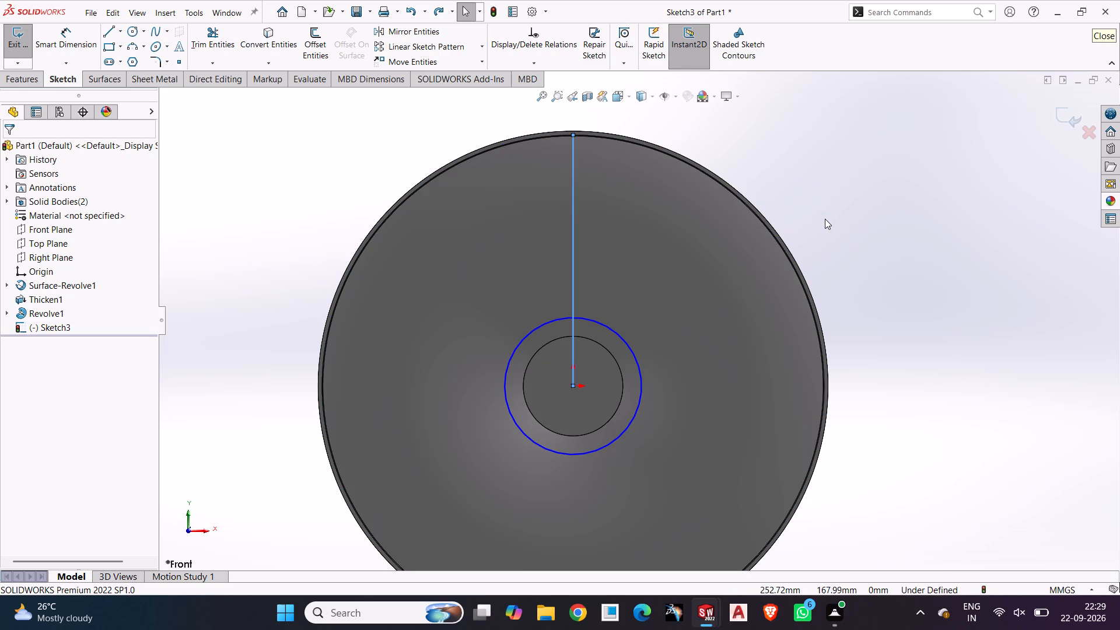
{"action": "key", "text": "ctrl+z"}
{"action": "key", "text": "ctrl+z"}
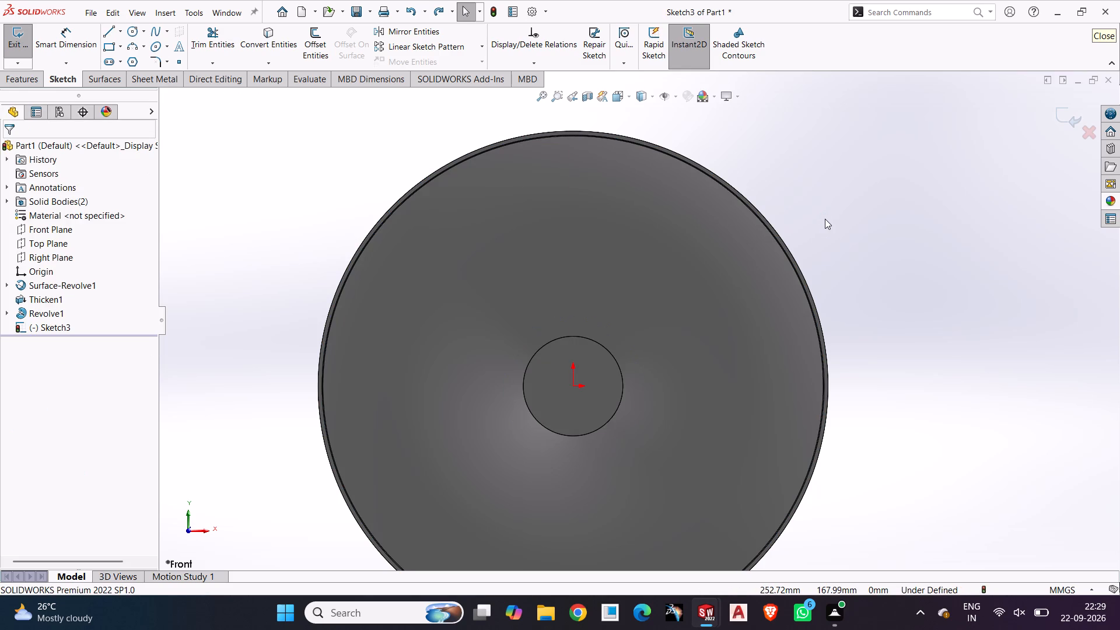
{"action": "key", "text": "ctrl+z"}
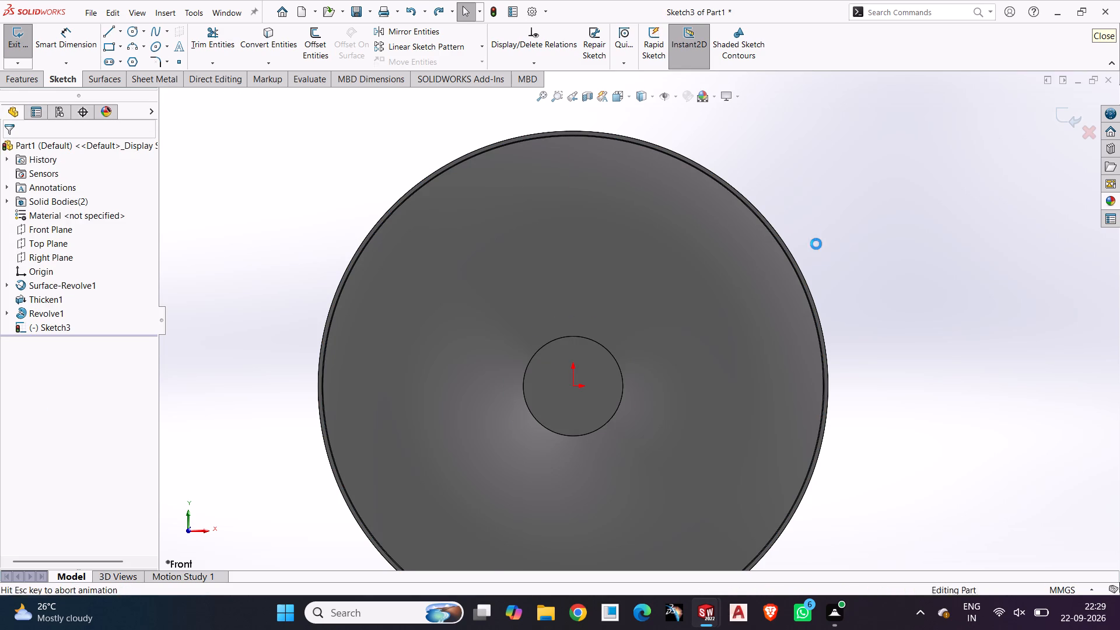
Start a sketch on the rim's narrow ring-shaped front face.
{"action": "scroll", "coordinate": [754, 191], "scroll_direction": "down", "scroll_amount": 5}
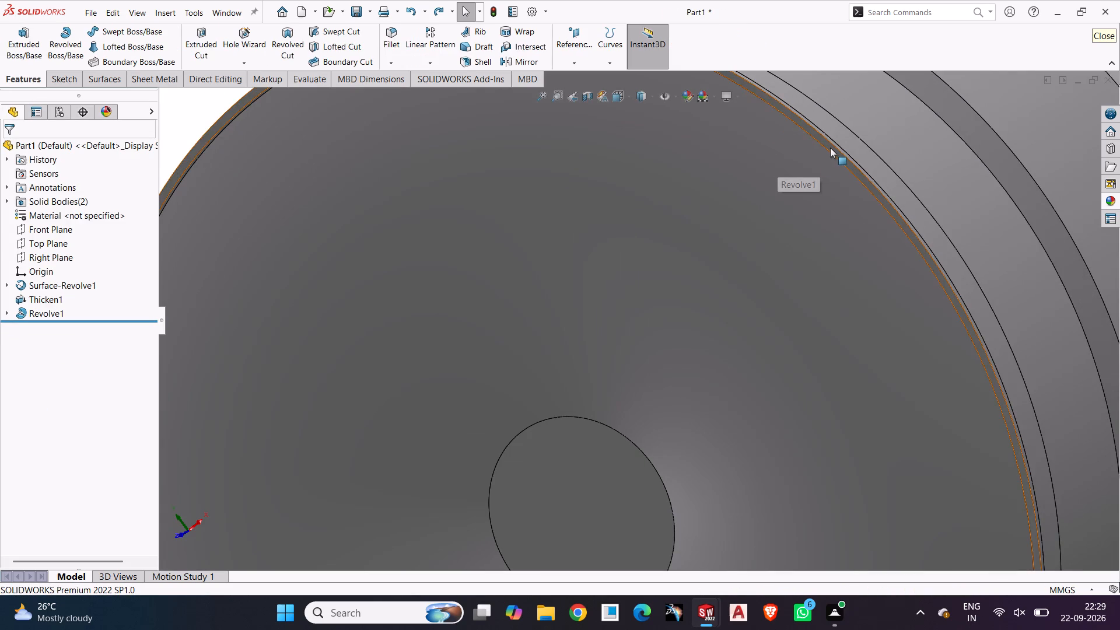
{"action": "left_click", "coordinate": [830, 148]}
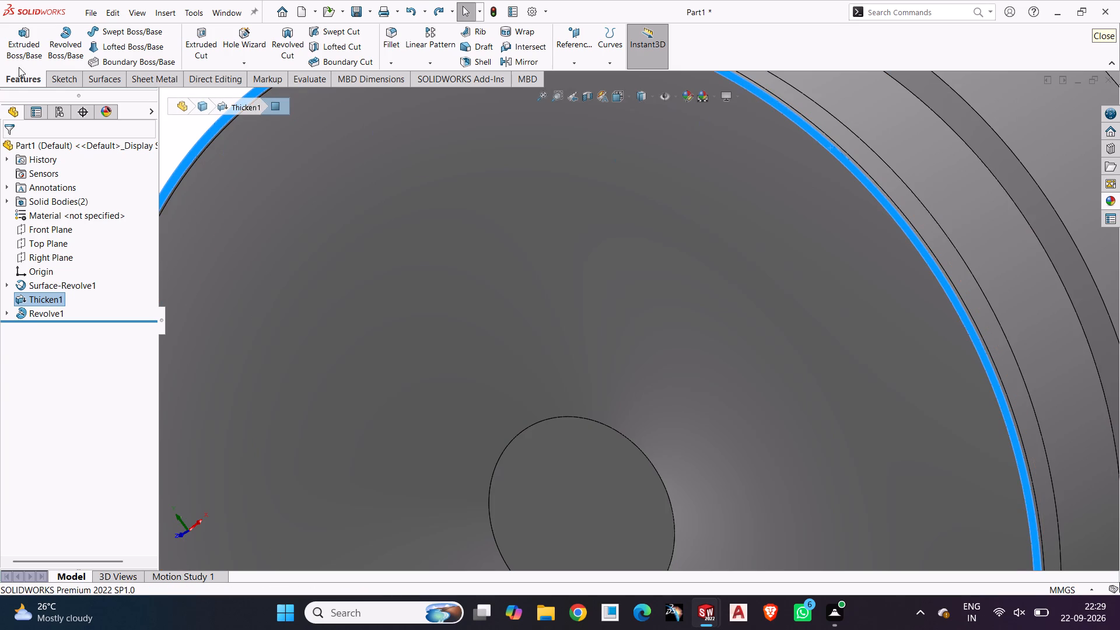
{"action": "left_click", "coordinate": [64, 78]}
{"action": "left_click", "coordinate": [27, 47]}
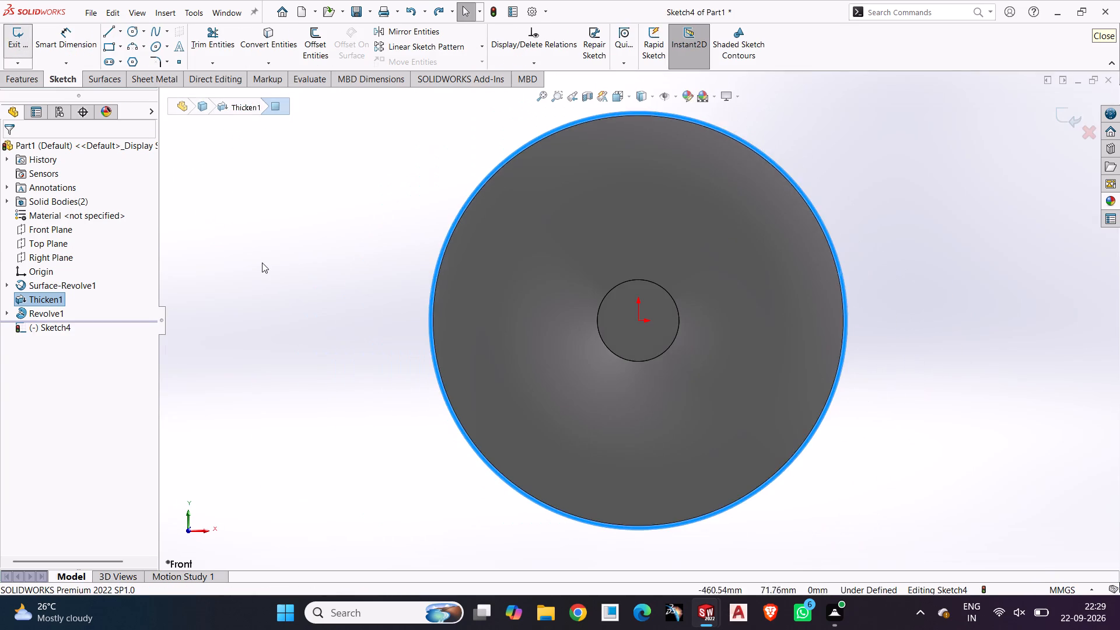
{"action": "left_click", "coordinate": [262, 262]}
Convert the rim's 504 mm diameter inner front edge into the sketch on the rim's front face.
{"action": "scroll", "coordinate": [733, 148], "scroll_direction": "down", "scroll_amount": 11}
{"action": "middle_click_drag", "start_coordinate": [725, 180], "coordinate": [715, 247]}
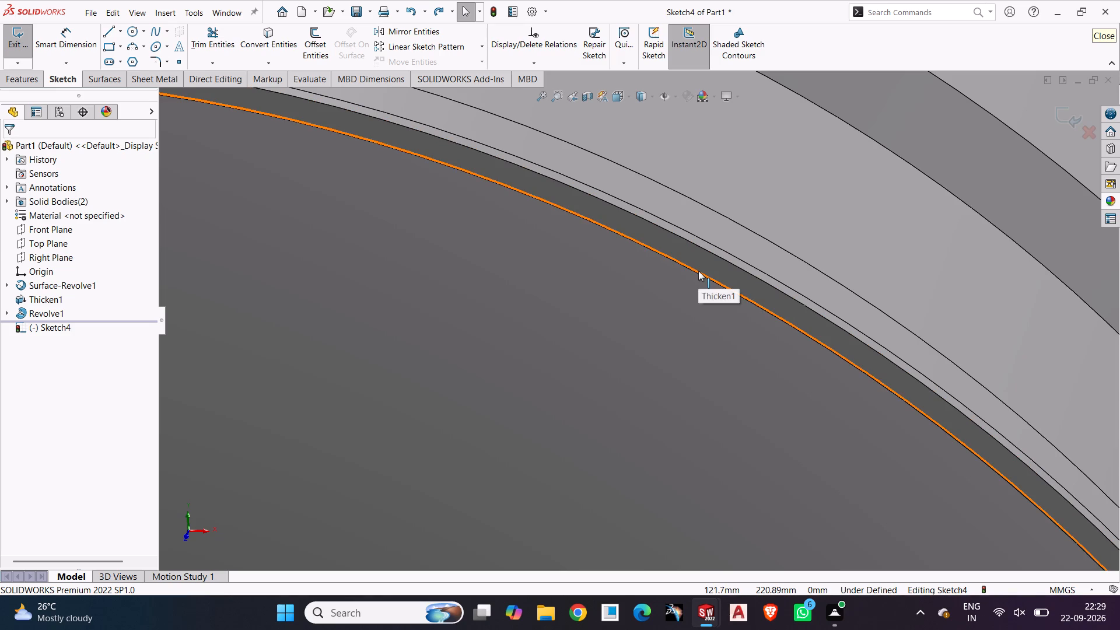
{"action": "left_click", "coordinate": [698, 271]}
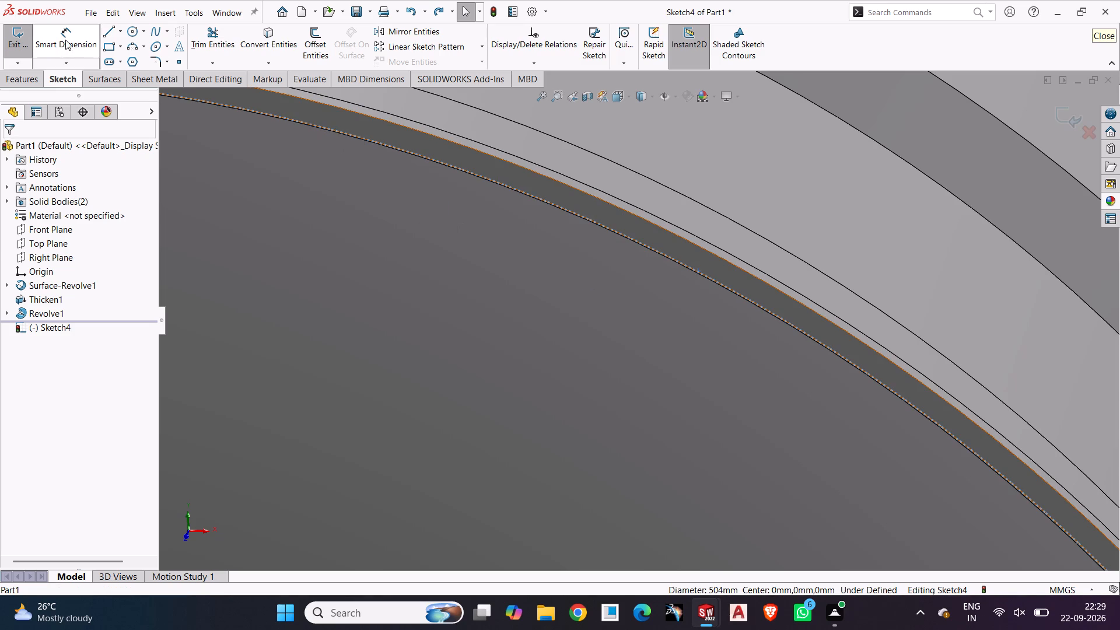
{"action": "left_click", "coordinate": [280, 33]}
{"action": "left_click", "coordinate": [422, 283]}
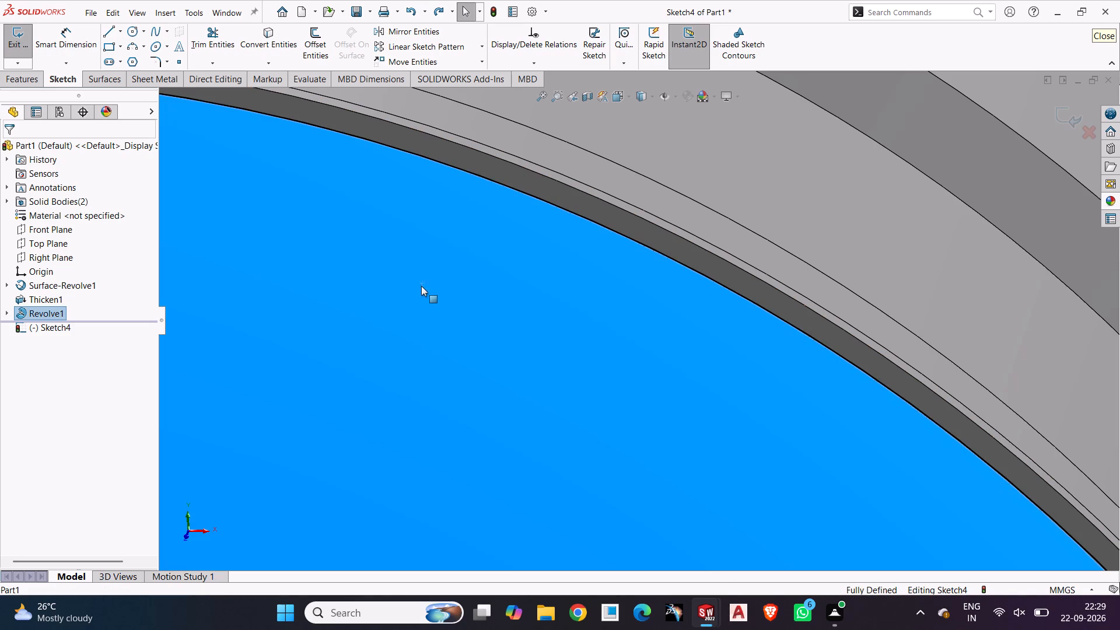
{"action": "scroll", "coordinate": [970, 141], "scroll_direction": "up", "scroll_amount": 7}
{"action": "left_click", "coordinate": [970, 143]}
Sketch a vertical construction line from the origin up to the 504 mm converted circle, 252 mm long.
{"action": "scroll", "coordinate": [843, 318], "scroll_direction": "up", "scroll_amount": 1}
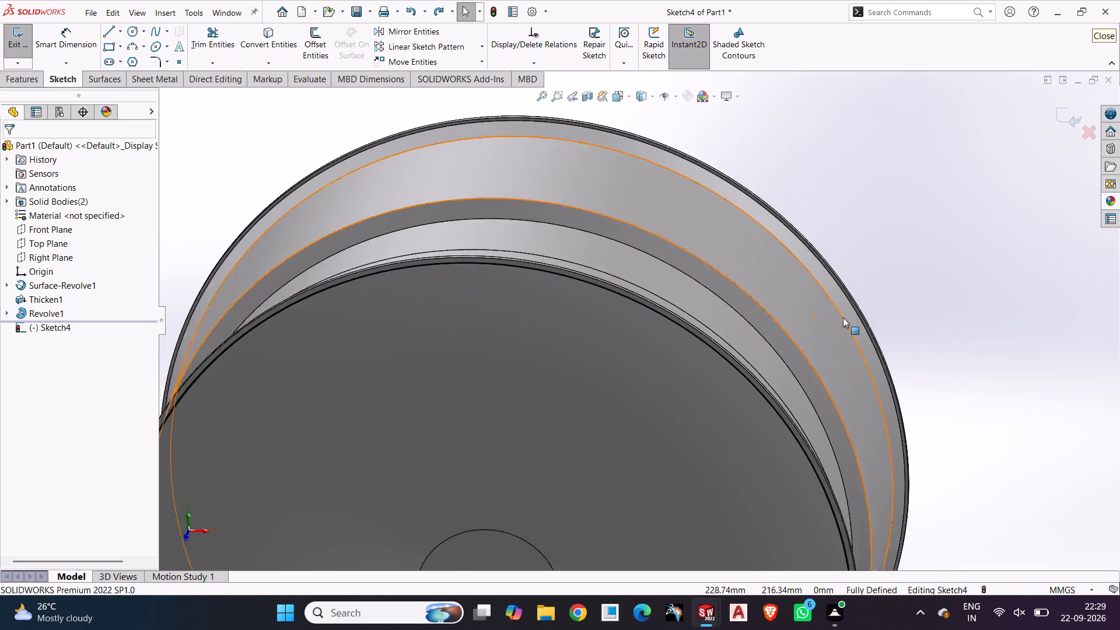
{"action": "scroll", "coordinate": [843, 317], "scroll_direction": "up", "scroll_amount": 1}
{"action": "key", "text": "ctrl+1"}
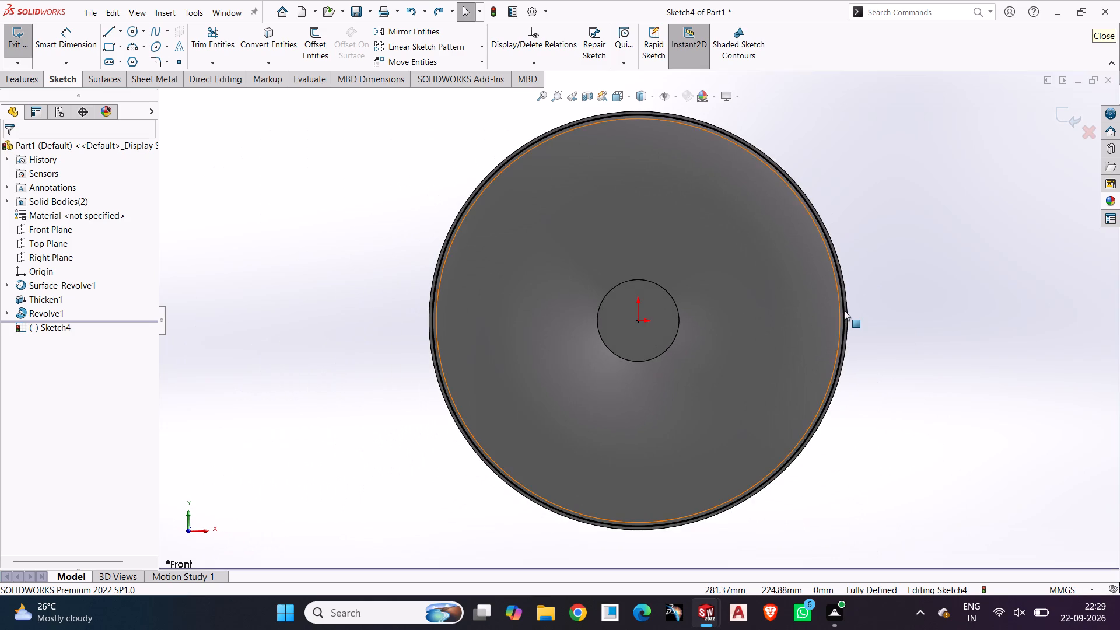
{"action": "scroll", "coordinate": [820, 312], "scroll_direction": "down", "scroll_amount": 3}
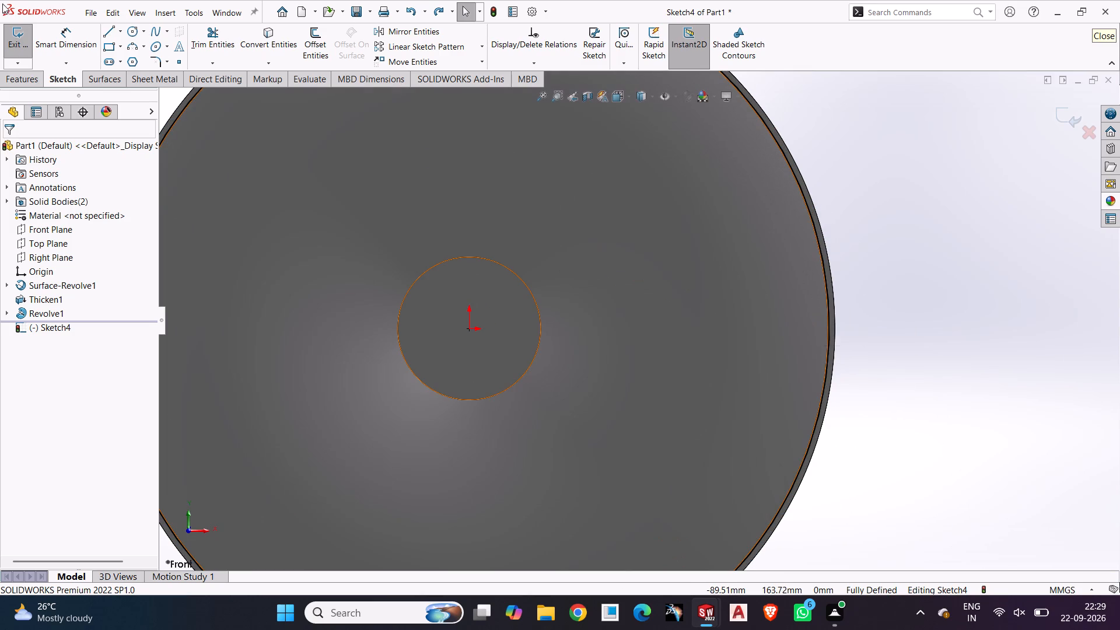
{"action": "left_click", "coordinate": [111, 30]}
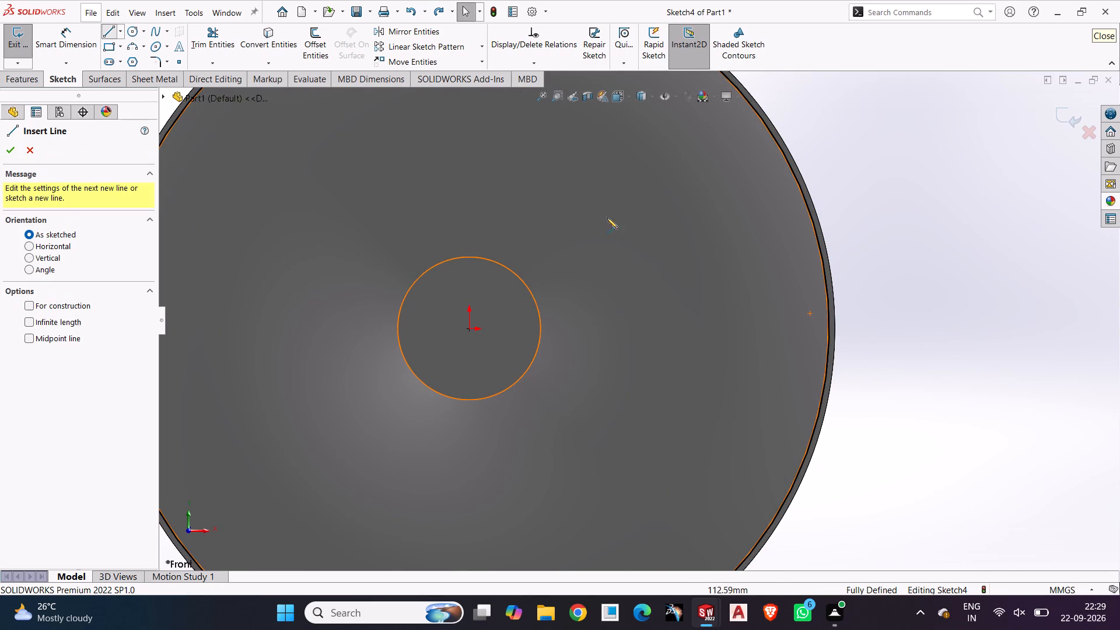
{"action": "scroll", "coordinate": [575, 223], "scroll_direction": "up", "scroll_amount": 3}
{"action": "left_click", "coordinate": [542, 326]}
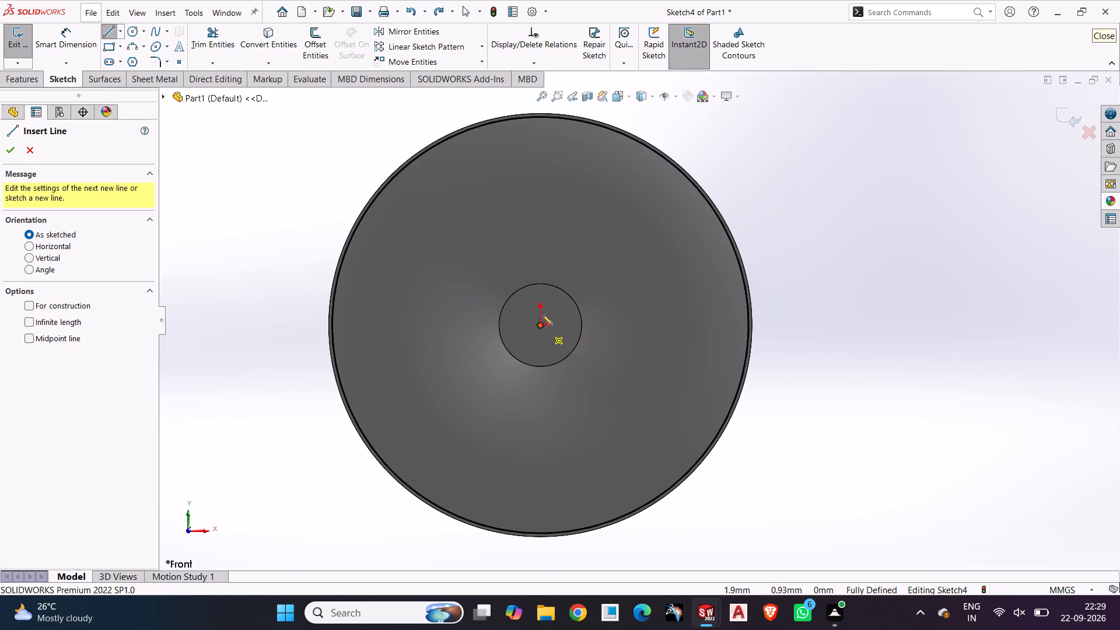
{"action": "left_click", "coordinate": [543, 117]}
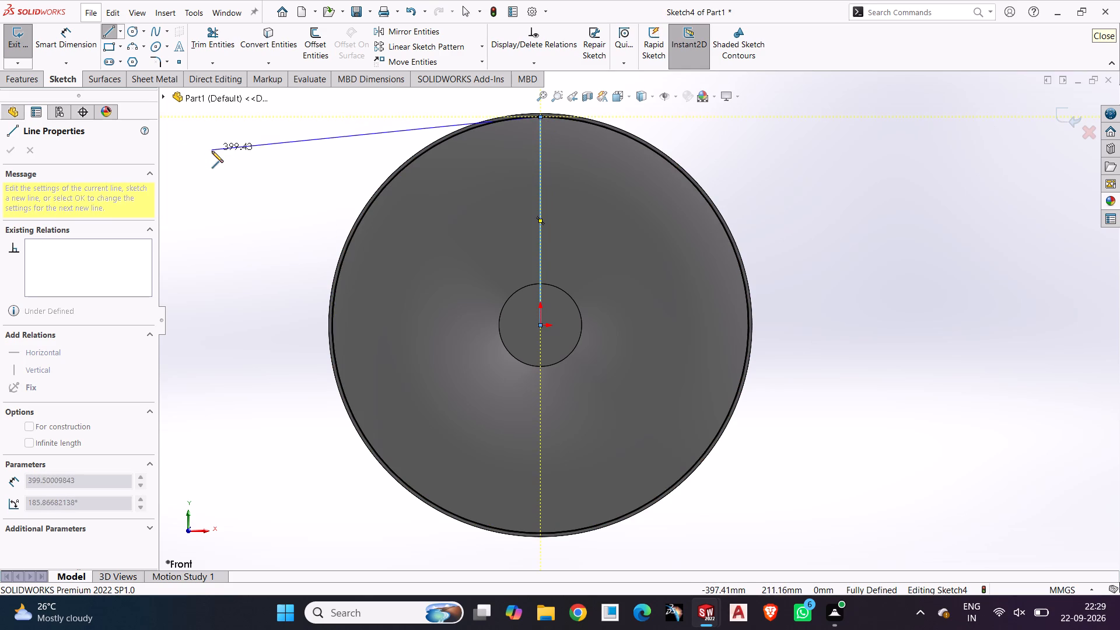
{"action": "right_click", "coordinate": [212, 151]}
{"action": "left_click", "coordinate": [251, 160]}
{"action": "left_click", "coordinate": [237, 194]}
{"action": "left_click", "coordinate": [541, 218]}
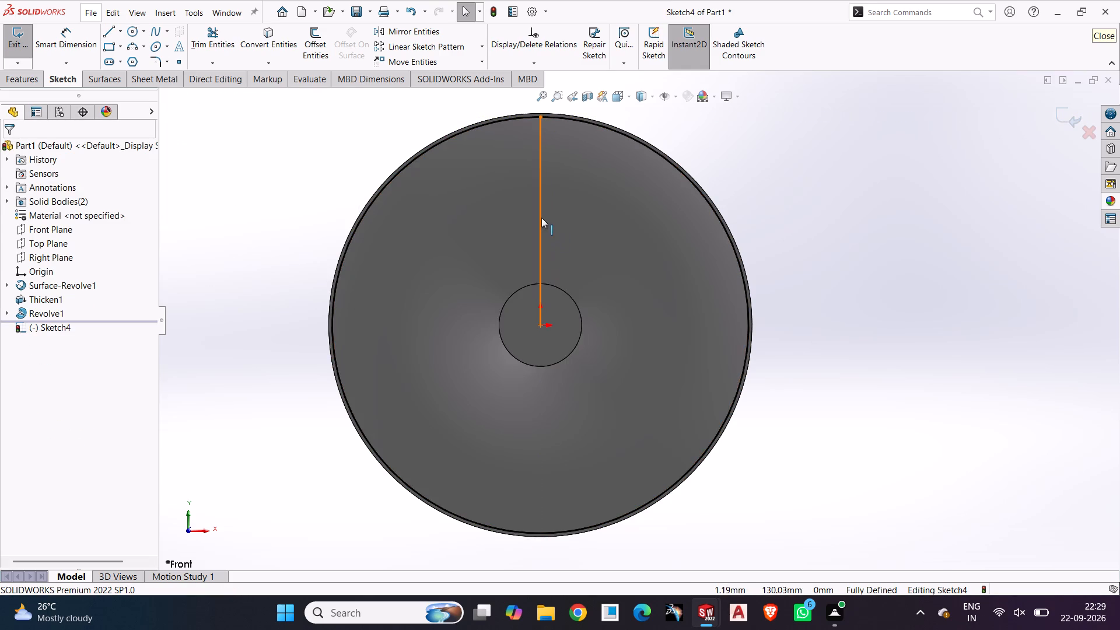
{"action": "left_click", "coordinate": [595, 183]}
{"action": "left_click", "coordinate": [1004, 326]}
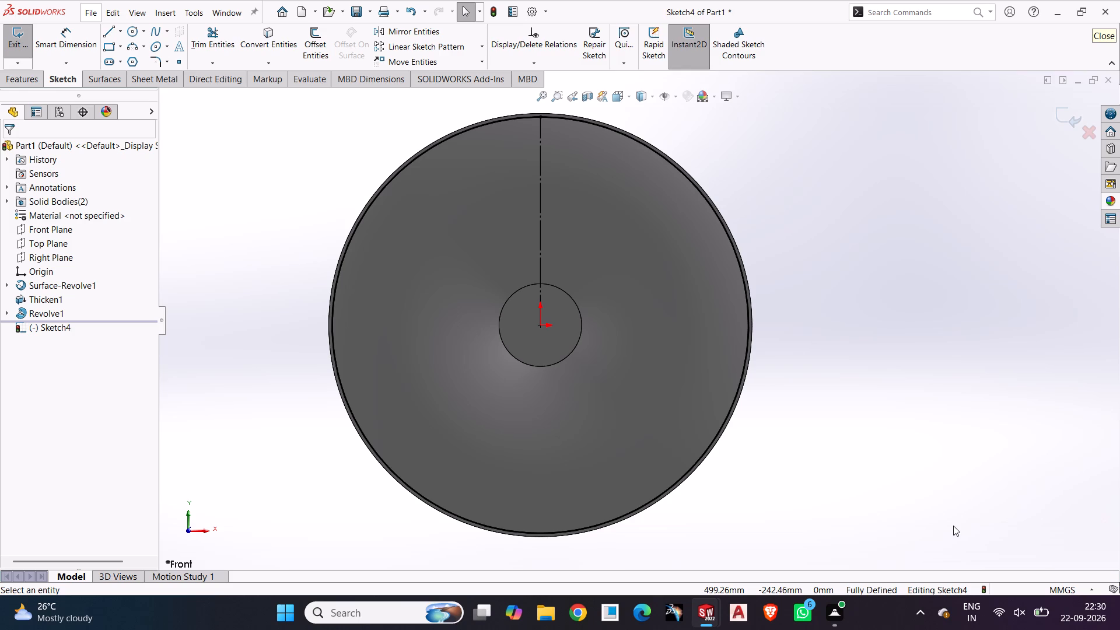
{"action": "right_click", "coordinate": [953, 526]}
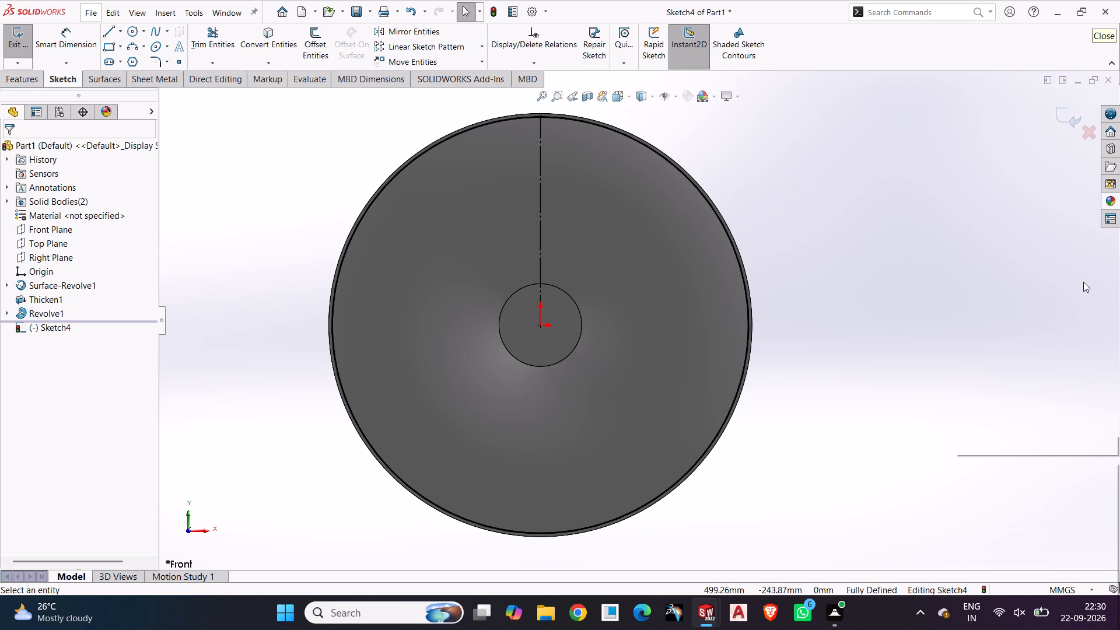
{"action": "left_click", "coordinate": [982, 195]}
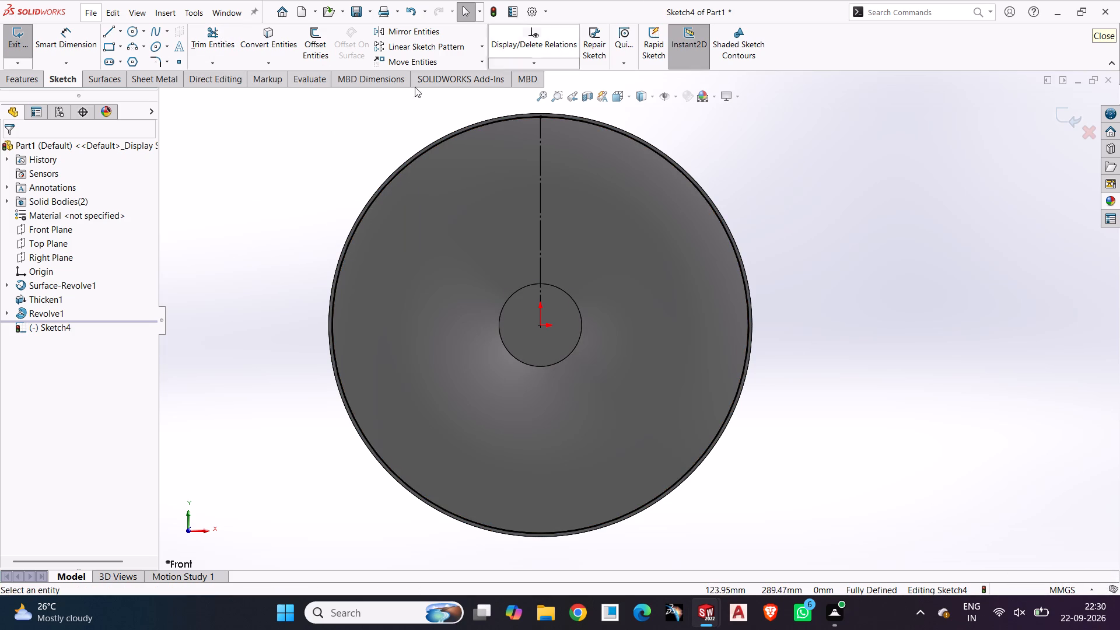
Sketch a circle centred on the origin around the hub and dimension its diameter as 140 mm.
{"action": "left_click", "coordinate": [136, 28]}
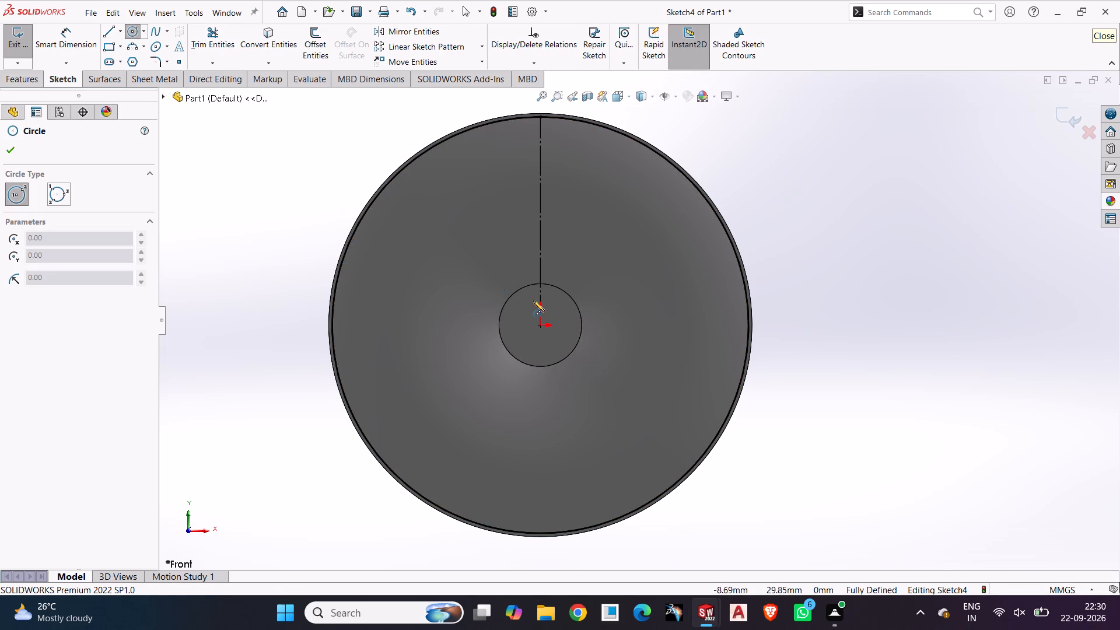
{"action": "left_click", "coordinate": [540, 326]}
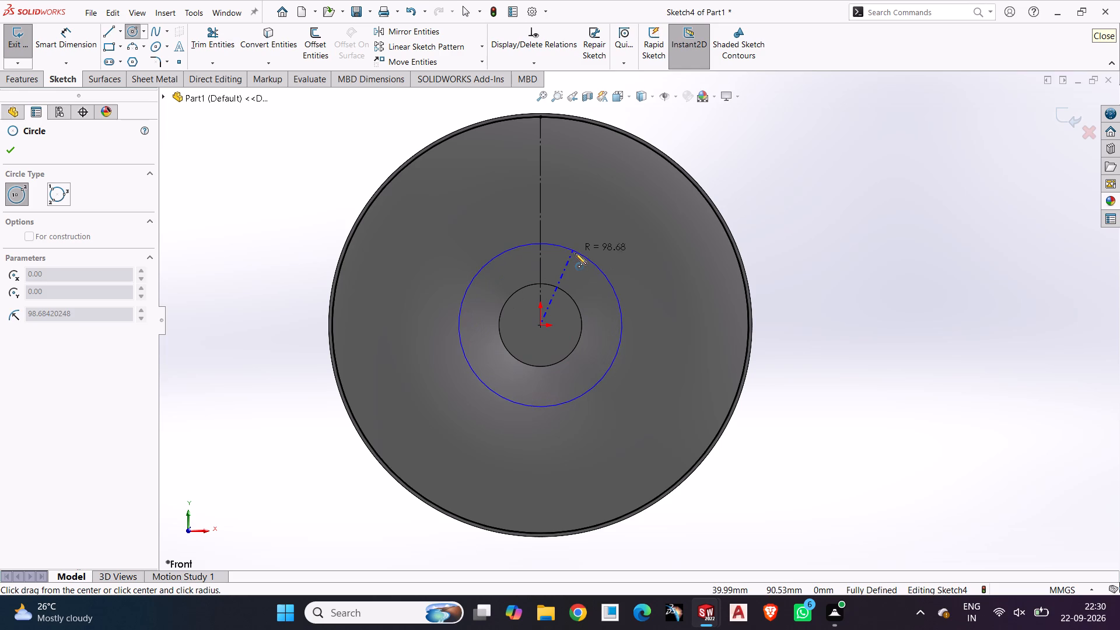
{"action": "left_click", "coordinate": [575, 258]}
{"action": "left_click", "coordinate": [55, 39]}
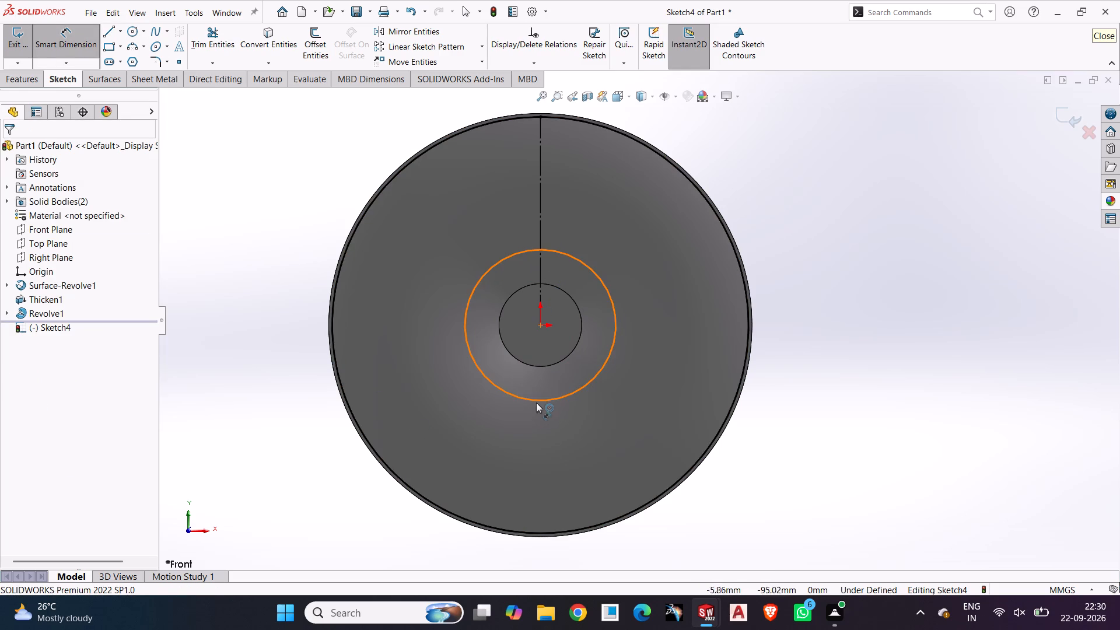
{"action": "left_click_drag", "start_coordinate": [540, 401], "coordinate": [549, 402]}
{"action": "left_click", "coordinate": [850, 407]}
{"action": "type", "text": "140"}
{"action": "key", "text": "Return"}
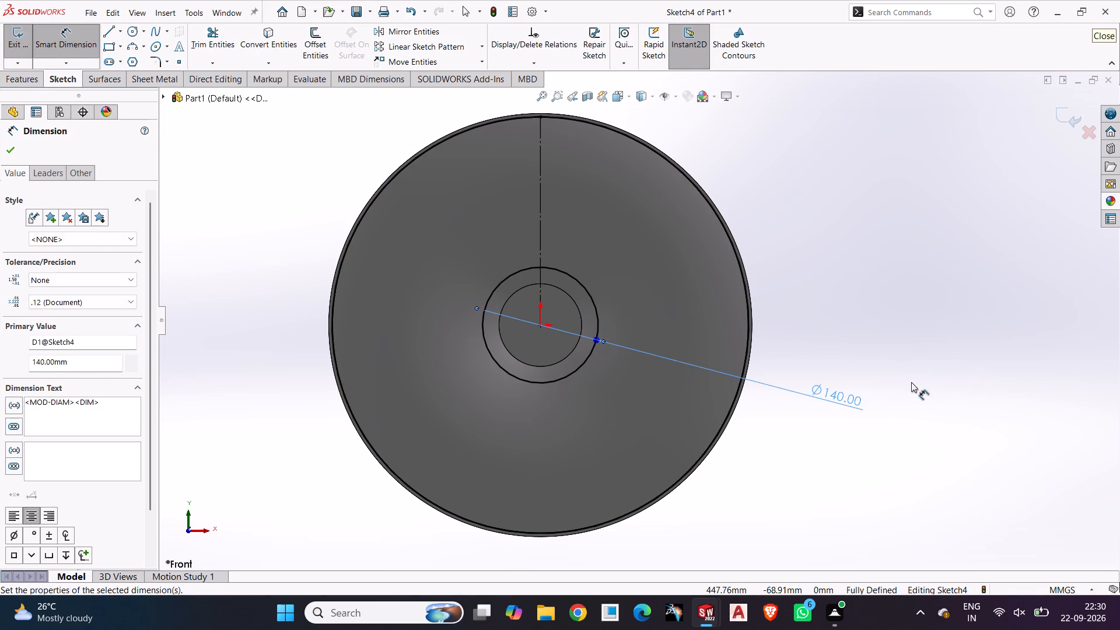
{"action": "left_click", "coordinate": [949, 350]}
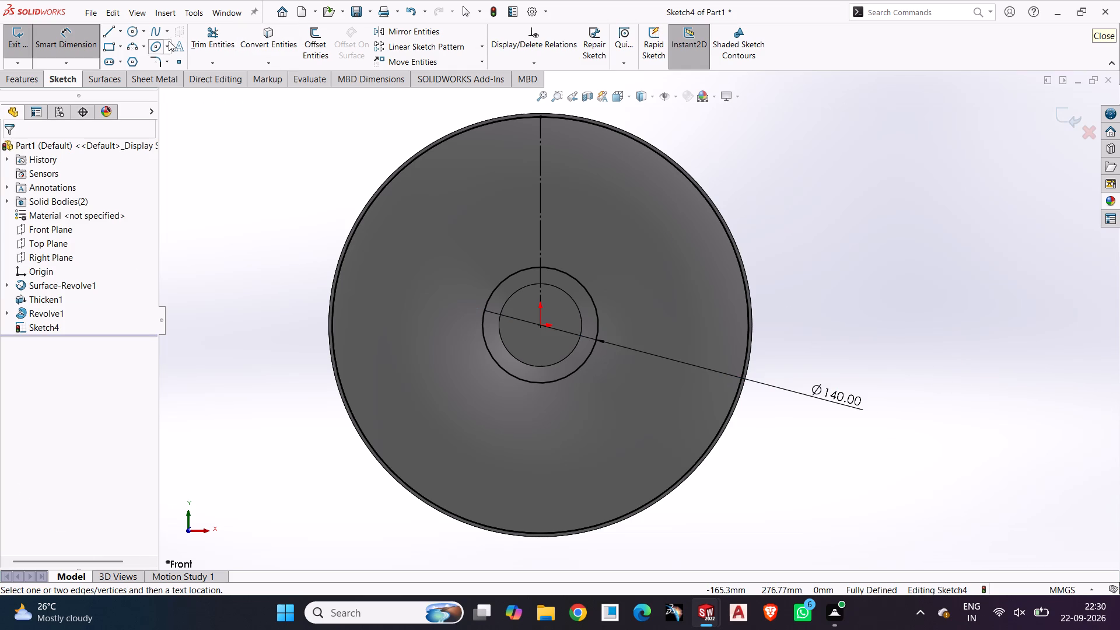
Sketch an inward-slanting line about 164 mm long from the 504 mm circle and a line about 30 mm long from its end to the 140 mm circle.
{"action": "left_click", "coordinate": [112, 35]}
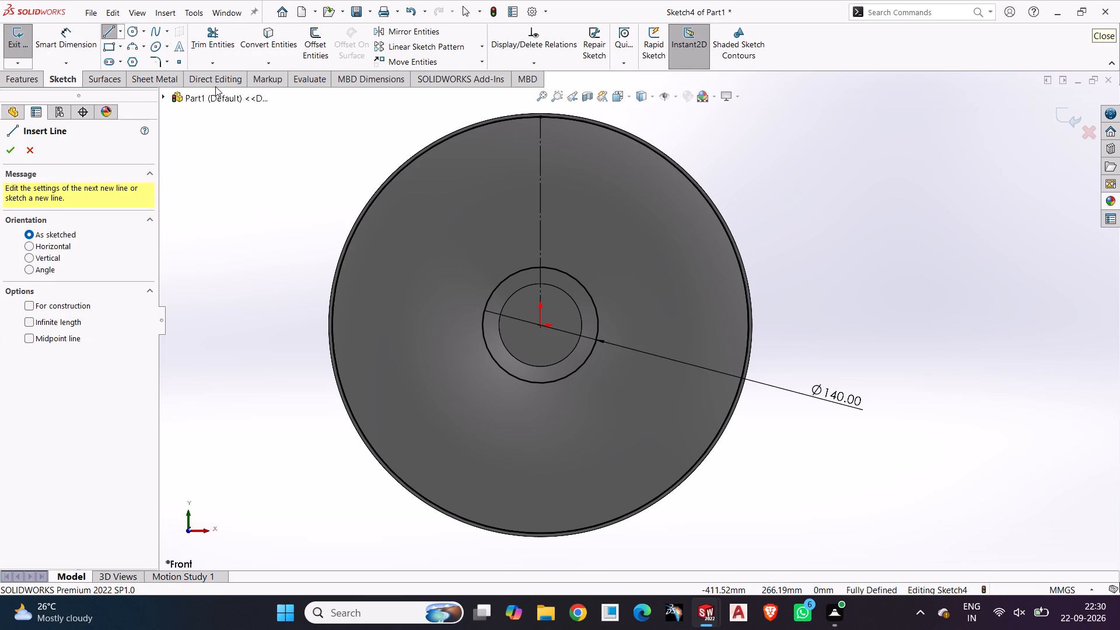
{"action": "left_click", "coordinate": [487, 126]}
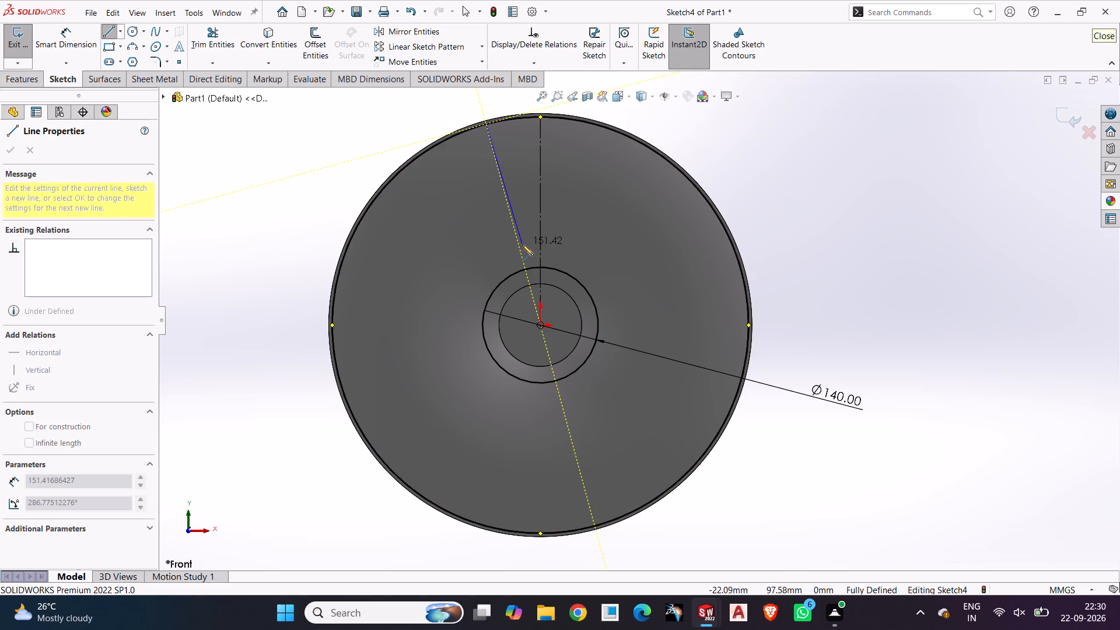
{"action": "scroll", "coordinate": [523, 250], "scroll_direction": "down", "scroll_amount": 4}
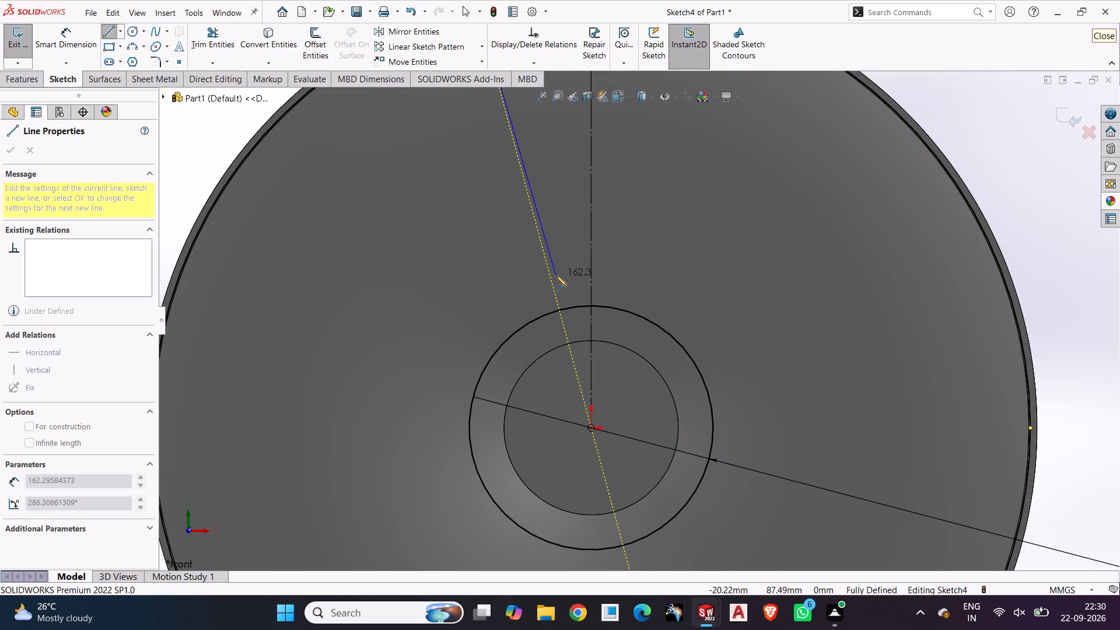
{"action": "left_click", "coordinate": [554, 279]}
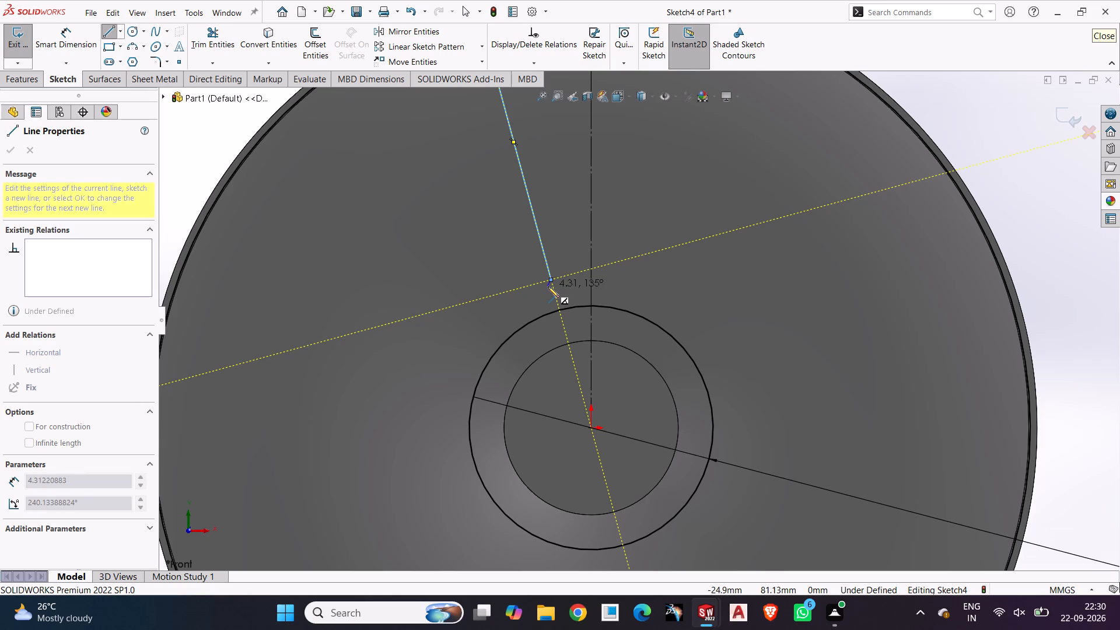
{"action": "left_click", "coordinate": [524, 325]}
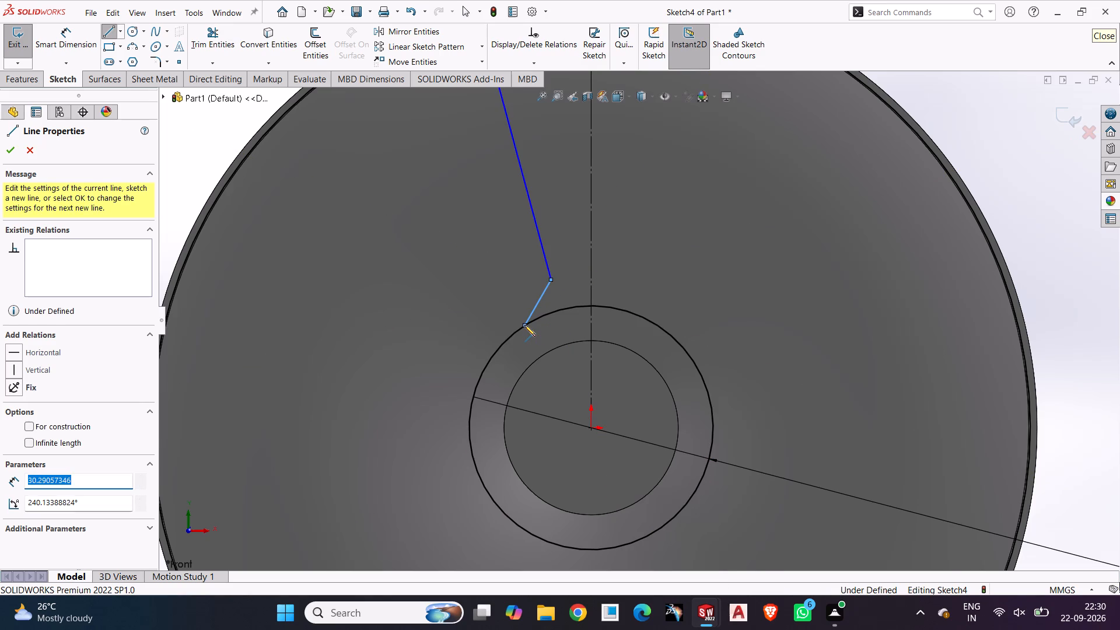
{"action": "key", "text": "Escape"}
{"action": "left_click", "coordinate": [353, 244]}
{"action": "key", "text": "Escape"}
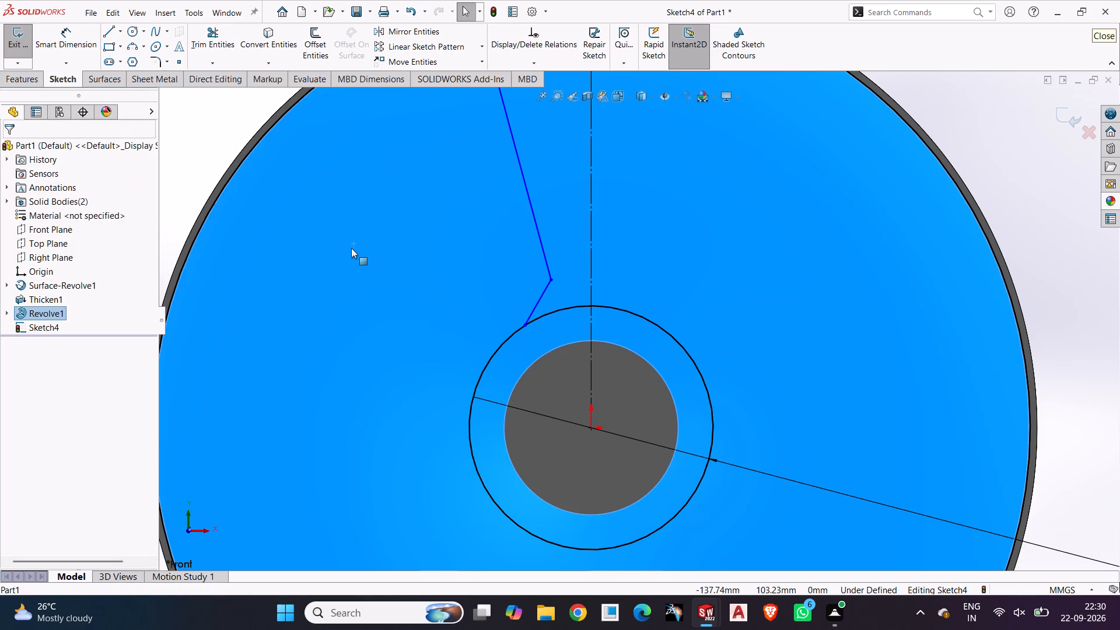
{"action": "key", "text": "Escape"}
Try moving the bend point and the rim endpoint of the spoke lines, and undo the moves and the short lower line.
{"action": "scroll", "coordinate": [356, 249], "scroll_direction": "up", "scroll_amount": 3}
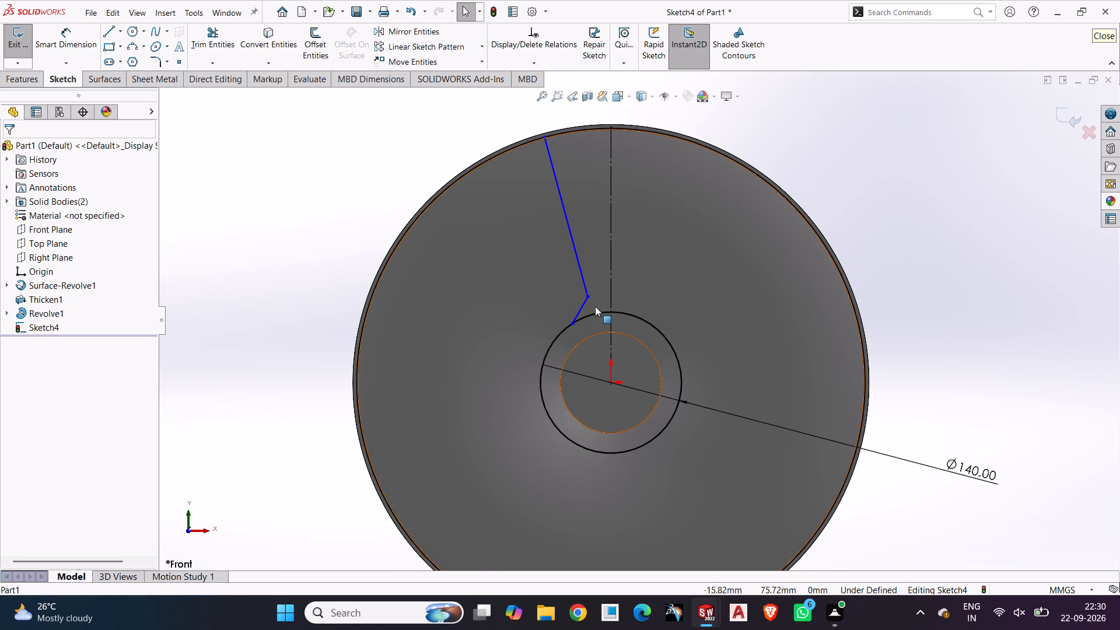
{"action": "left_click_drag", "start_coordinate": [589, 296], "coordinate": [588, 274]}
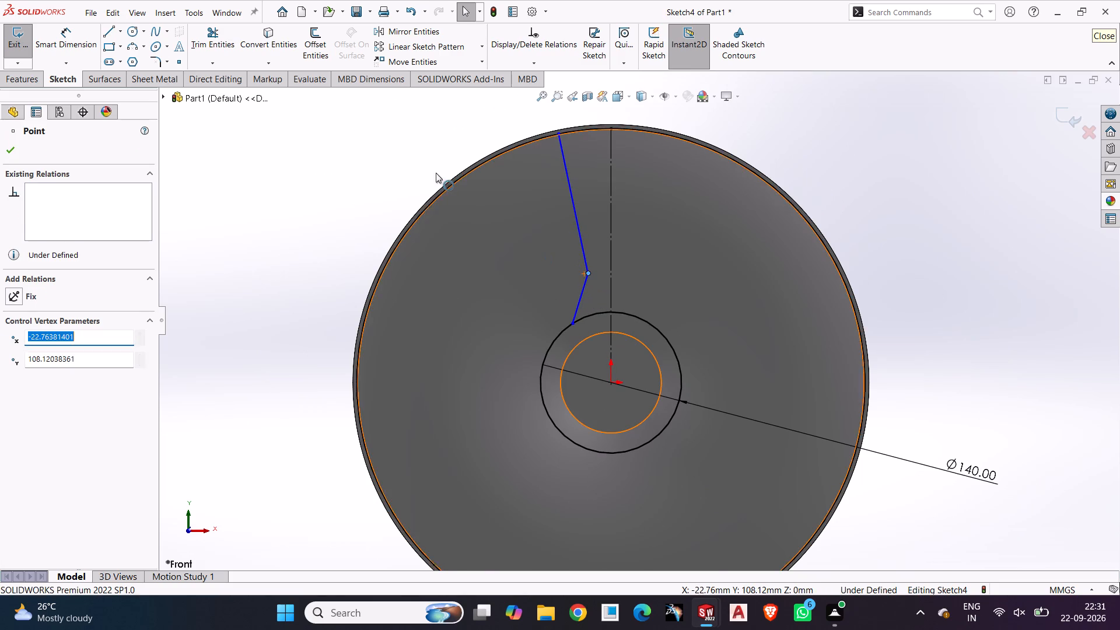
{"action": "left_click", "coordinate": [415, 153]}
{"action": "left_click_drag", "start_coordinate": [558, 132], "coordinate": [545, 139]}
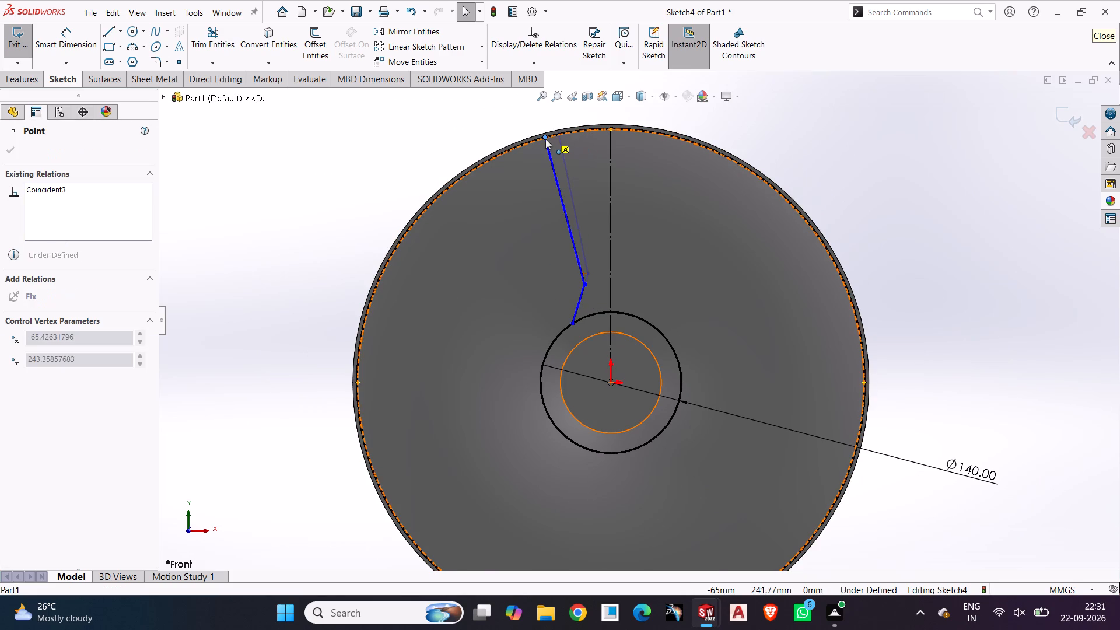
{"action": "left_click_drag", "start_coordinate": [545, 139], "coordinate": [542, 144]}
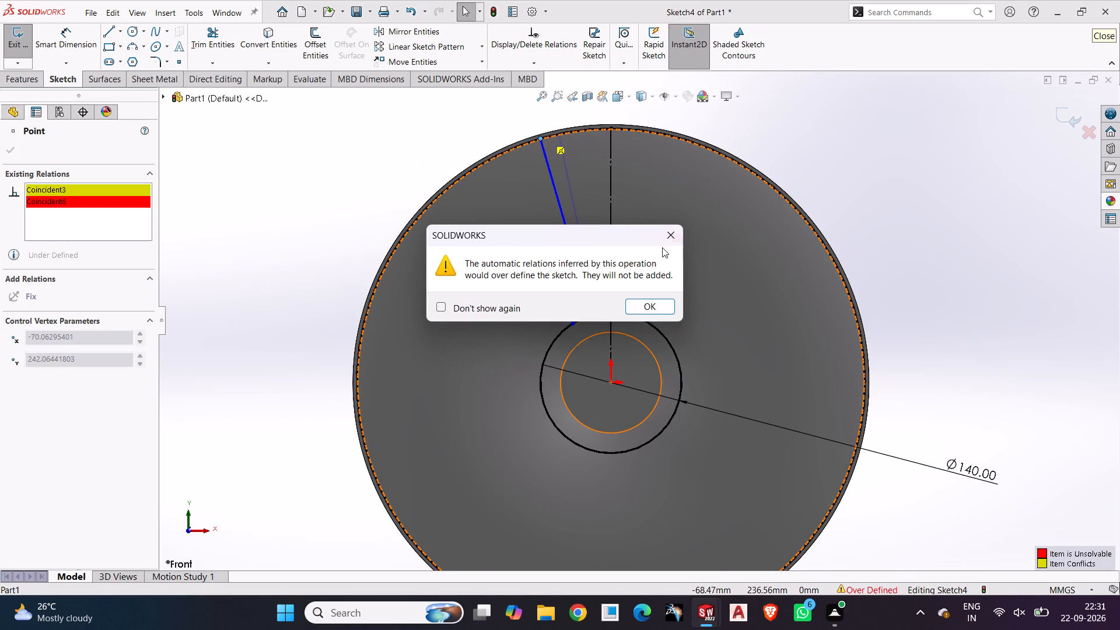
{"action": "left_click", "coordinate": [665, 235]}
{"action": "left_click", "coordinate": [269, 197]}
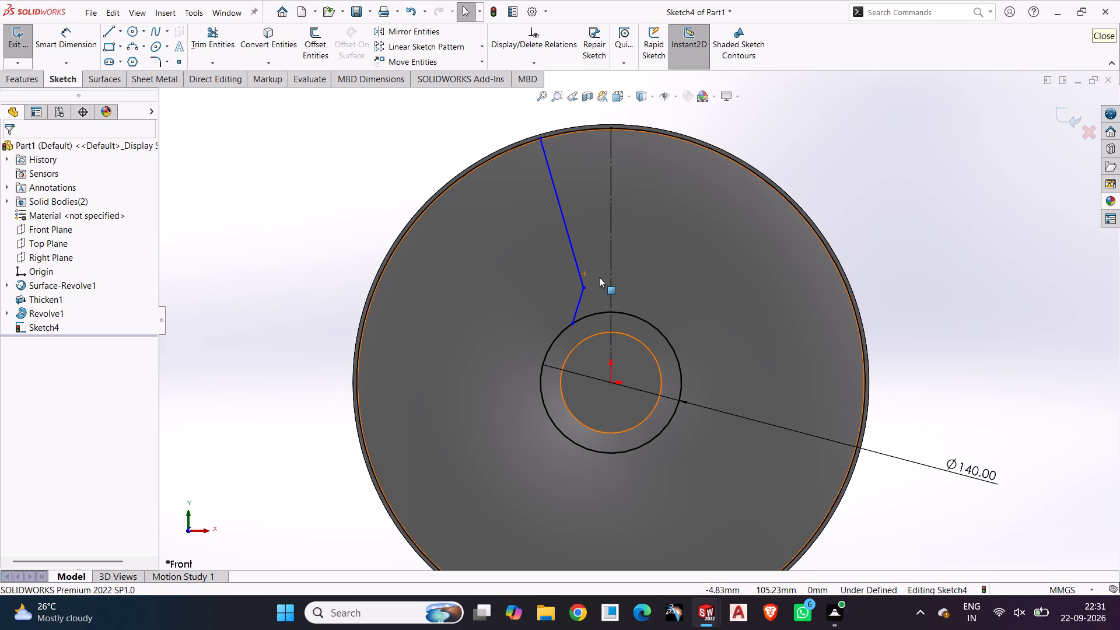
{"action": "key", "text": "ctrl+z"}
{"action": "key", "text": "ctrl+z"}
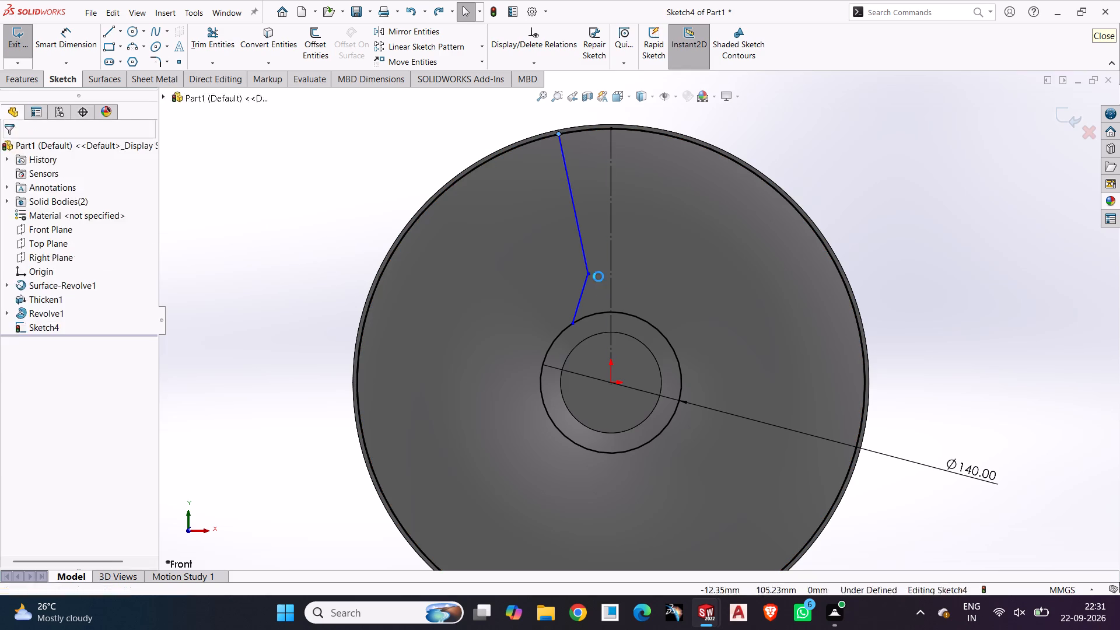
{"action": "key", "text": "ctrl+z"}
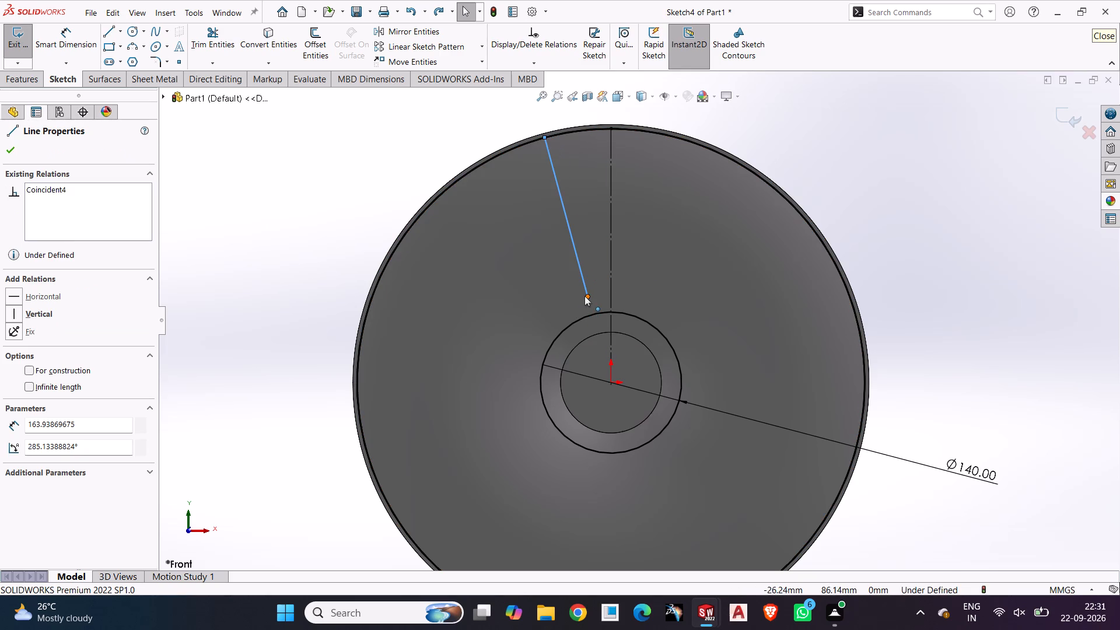
Shorten the slanted line by moving its free inner end outward to about X -31 mm, Y 116 mm.
{"action": "left_click_drag", "start_coordinate": [585, 295], "coordinate": [579, 265]}
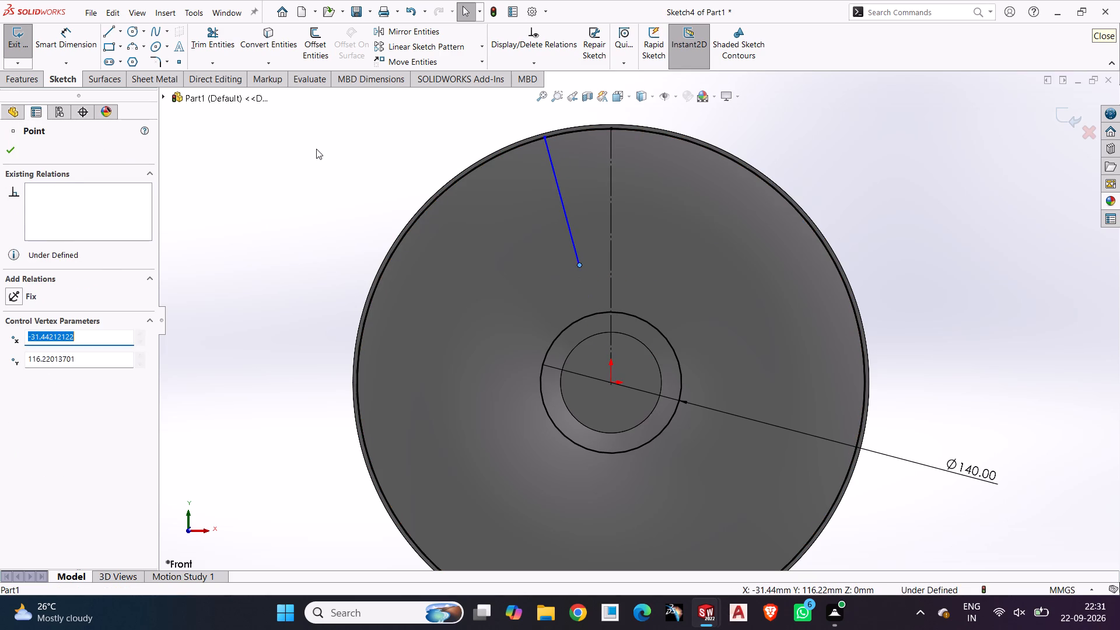
{"action": "left_click", "coordinate": [313, 147]}
Sketch a line about 68 mm long from the slanted line's inner end, flaring outward to the 140 mm circle.
{"action": "left_click", "coordinate": [103, 32]}
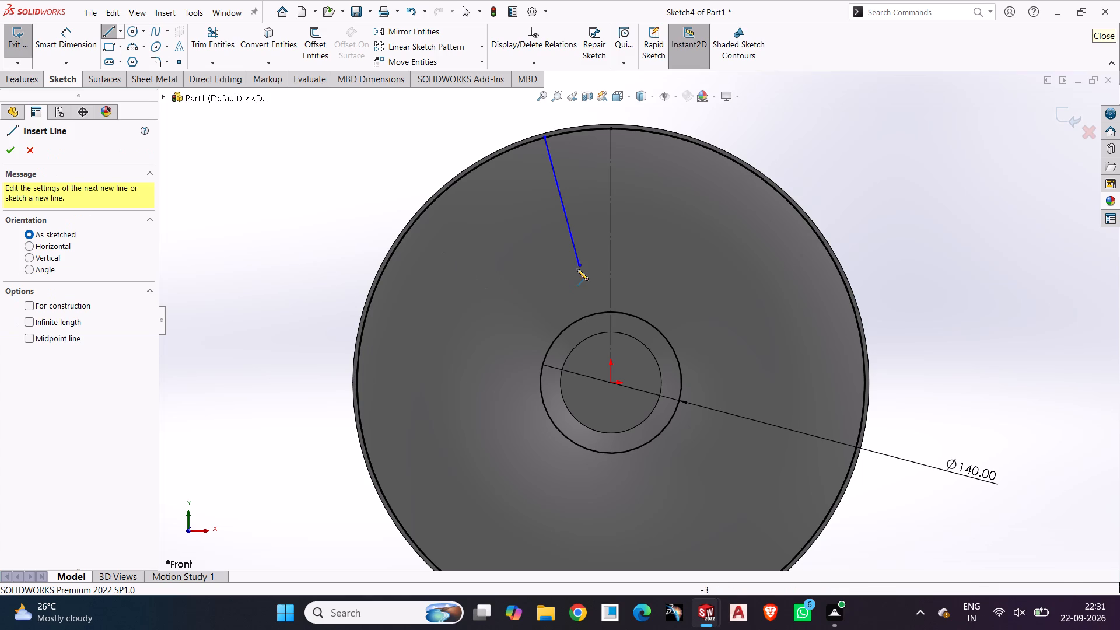
{"action": "left_click", "coordinate": [579, 268]}
{"action": "left_click", "coordinate": [563, 333]}
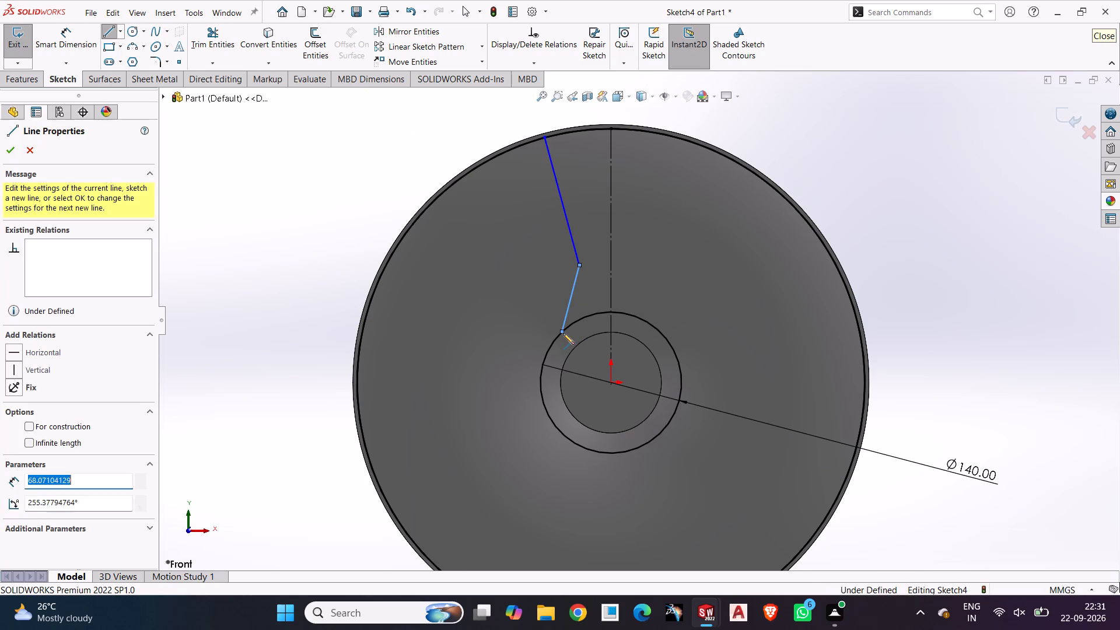
{"action": "key", "text": "Escape"}
{"action": "left_click", "coordinate": [318, 211]}
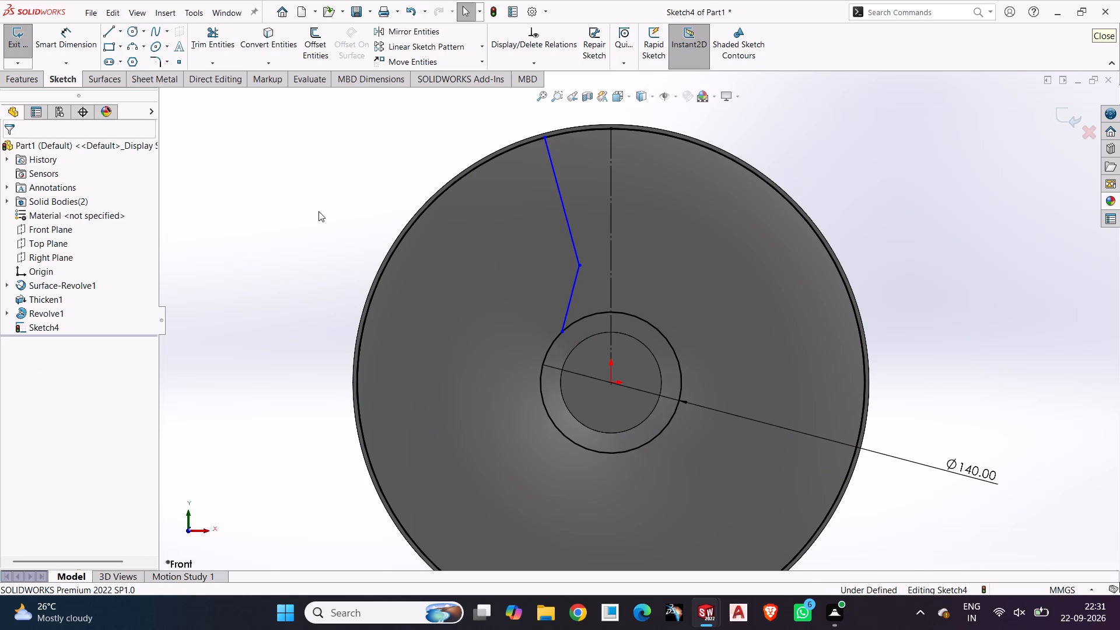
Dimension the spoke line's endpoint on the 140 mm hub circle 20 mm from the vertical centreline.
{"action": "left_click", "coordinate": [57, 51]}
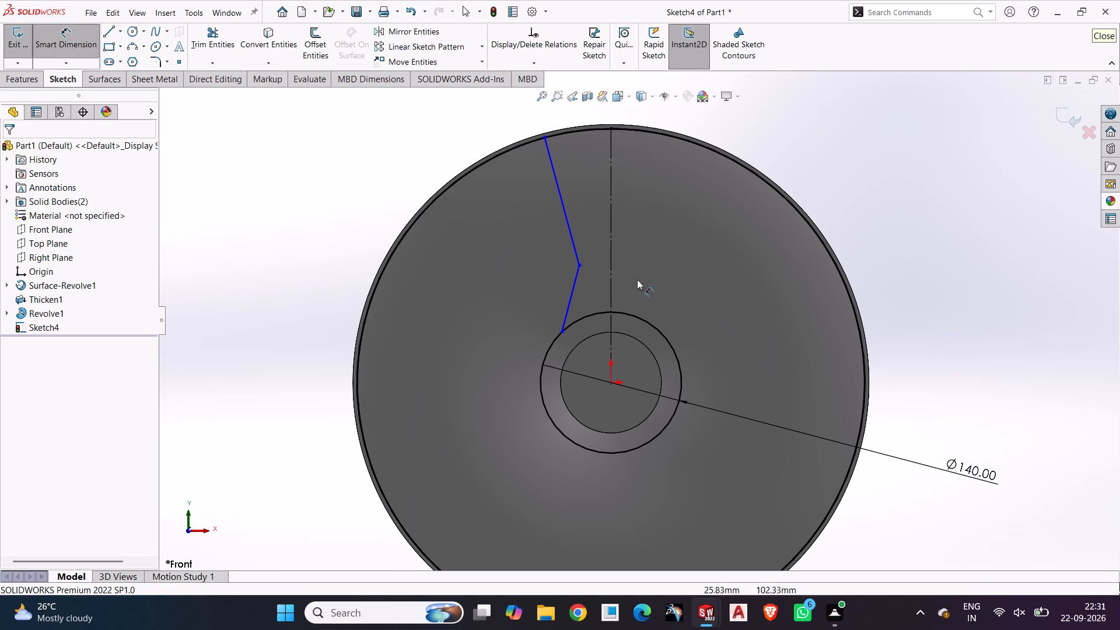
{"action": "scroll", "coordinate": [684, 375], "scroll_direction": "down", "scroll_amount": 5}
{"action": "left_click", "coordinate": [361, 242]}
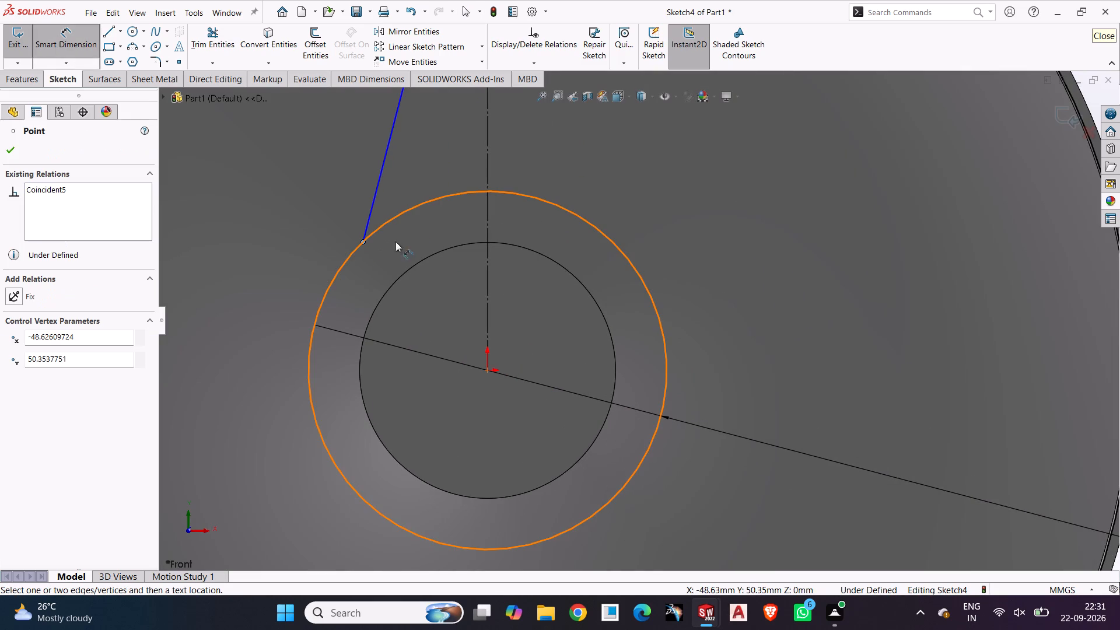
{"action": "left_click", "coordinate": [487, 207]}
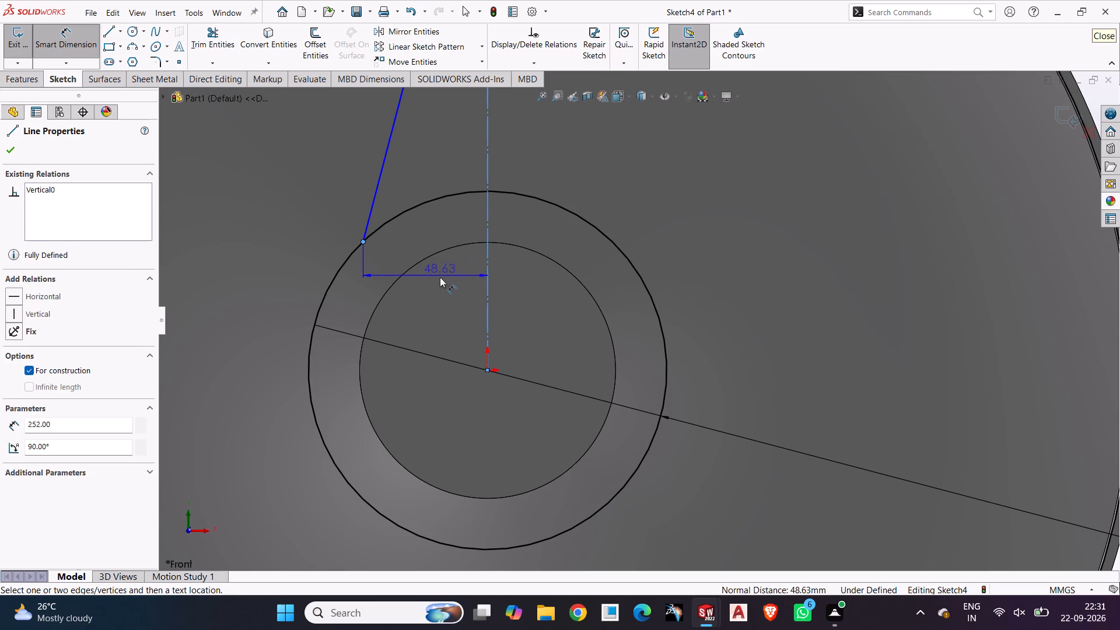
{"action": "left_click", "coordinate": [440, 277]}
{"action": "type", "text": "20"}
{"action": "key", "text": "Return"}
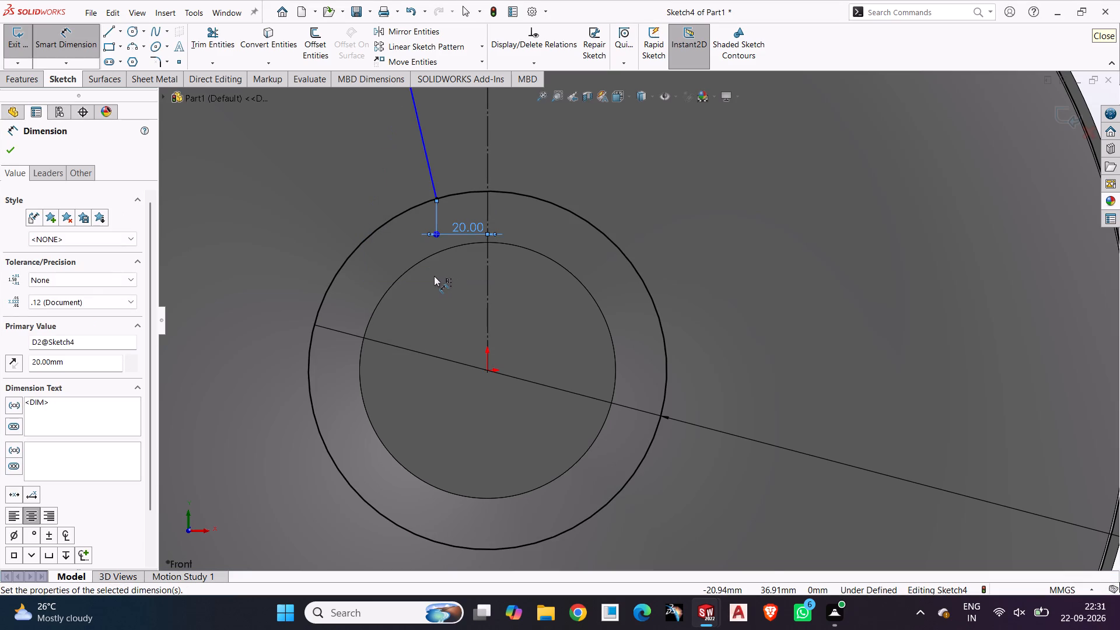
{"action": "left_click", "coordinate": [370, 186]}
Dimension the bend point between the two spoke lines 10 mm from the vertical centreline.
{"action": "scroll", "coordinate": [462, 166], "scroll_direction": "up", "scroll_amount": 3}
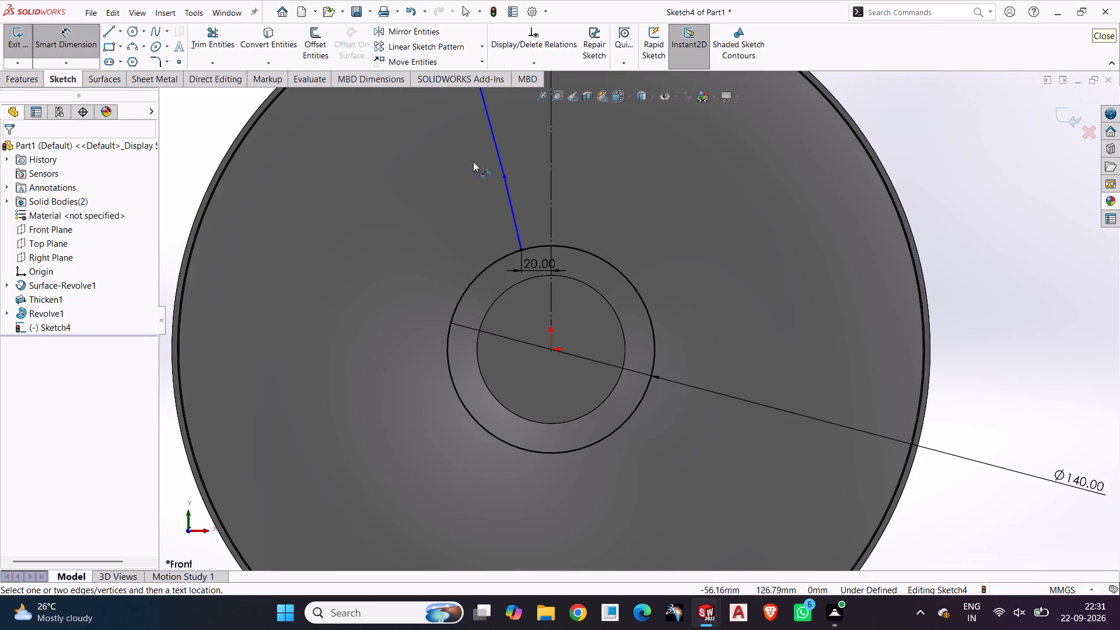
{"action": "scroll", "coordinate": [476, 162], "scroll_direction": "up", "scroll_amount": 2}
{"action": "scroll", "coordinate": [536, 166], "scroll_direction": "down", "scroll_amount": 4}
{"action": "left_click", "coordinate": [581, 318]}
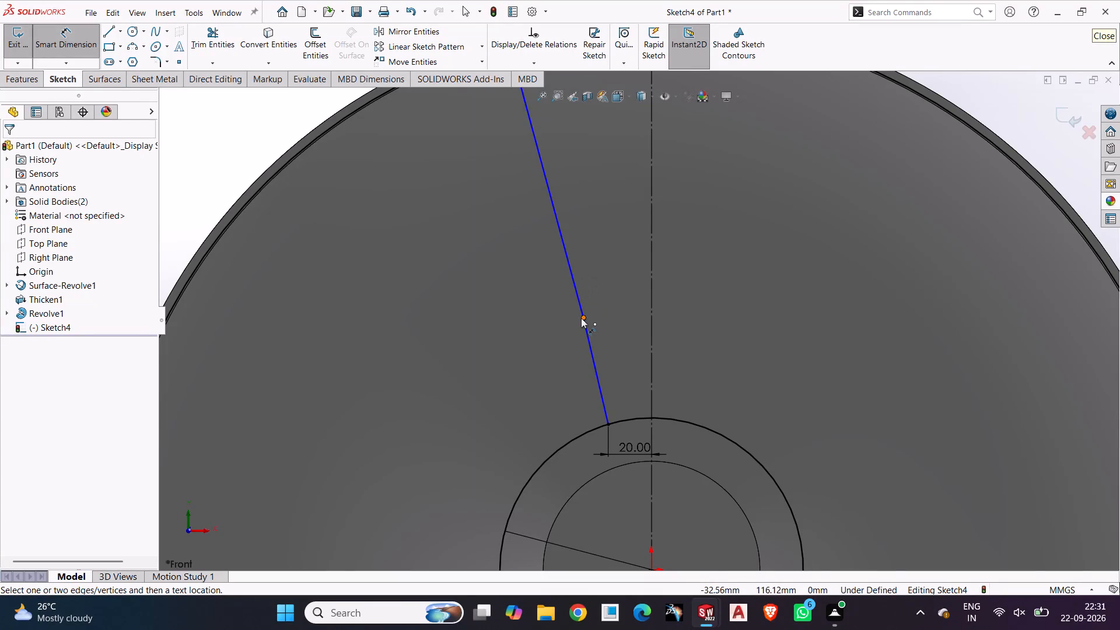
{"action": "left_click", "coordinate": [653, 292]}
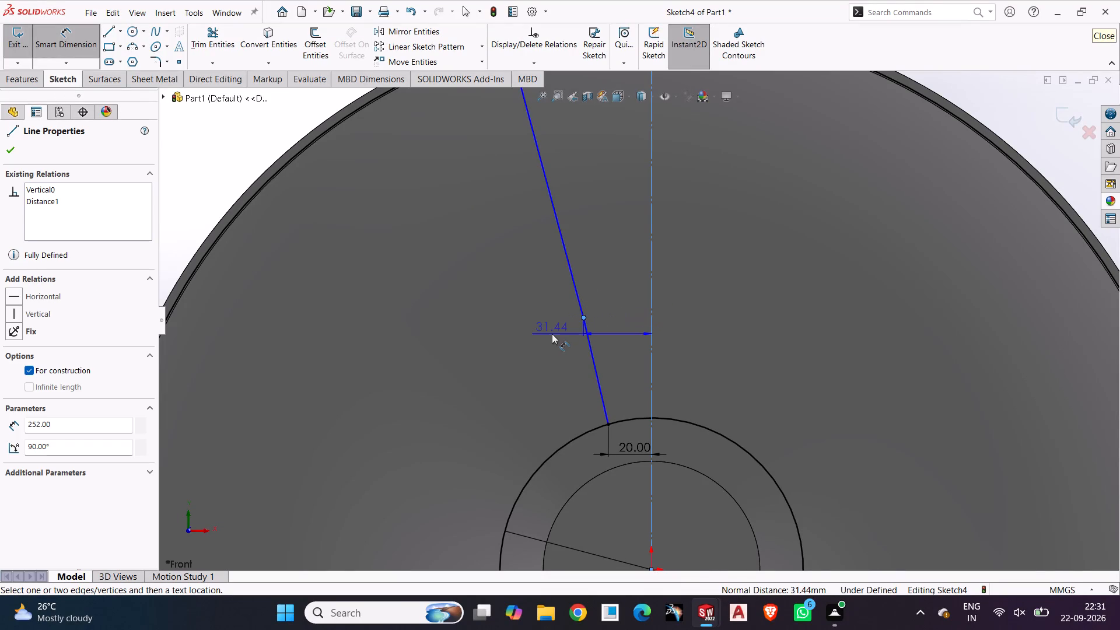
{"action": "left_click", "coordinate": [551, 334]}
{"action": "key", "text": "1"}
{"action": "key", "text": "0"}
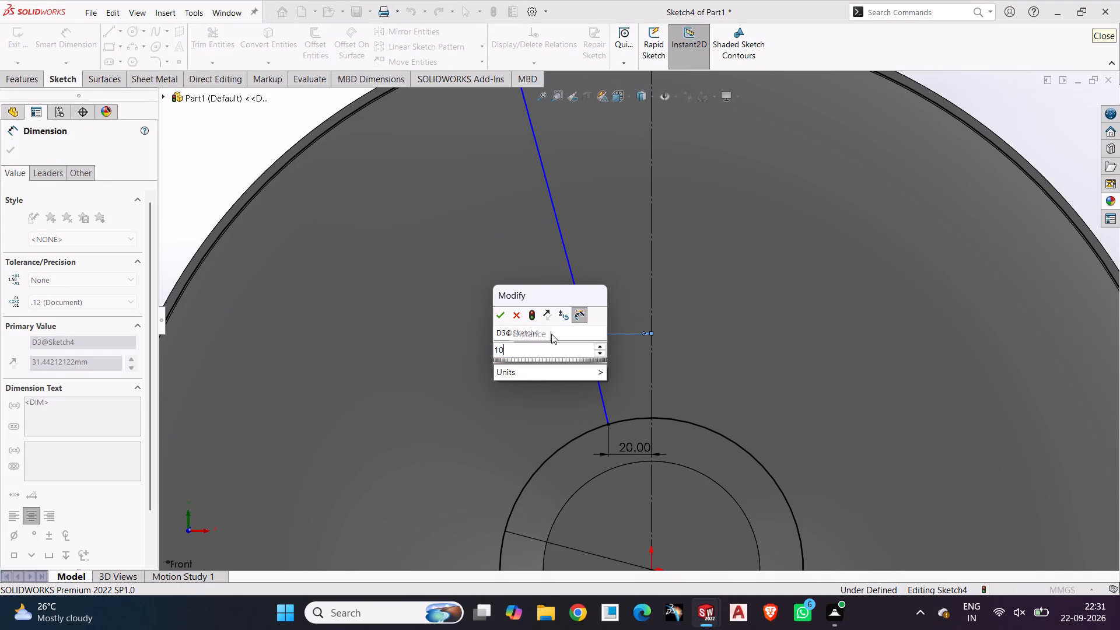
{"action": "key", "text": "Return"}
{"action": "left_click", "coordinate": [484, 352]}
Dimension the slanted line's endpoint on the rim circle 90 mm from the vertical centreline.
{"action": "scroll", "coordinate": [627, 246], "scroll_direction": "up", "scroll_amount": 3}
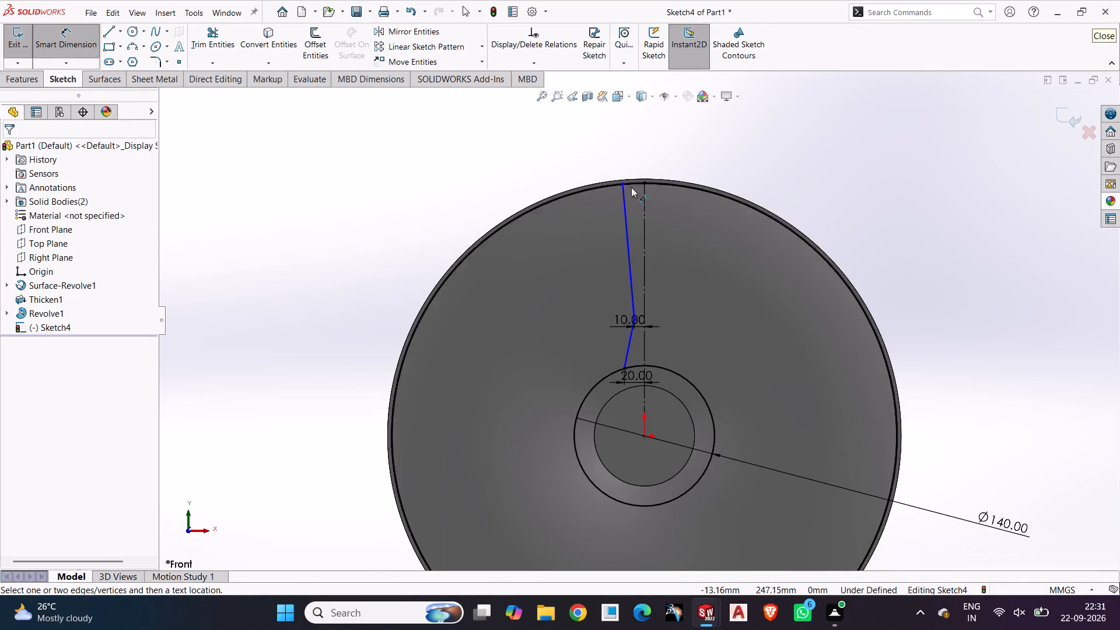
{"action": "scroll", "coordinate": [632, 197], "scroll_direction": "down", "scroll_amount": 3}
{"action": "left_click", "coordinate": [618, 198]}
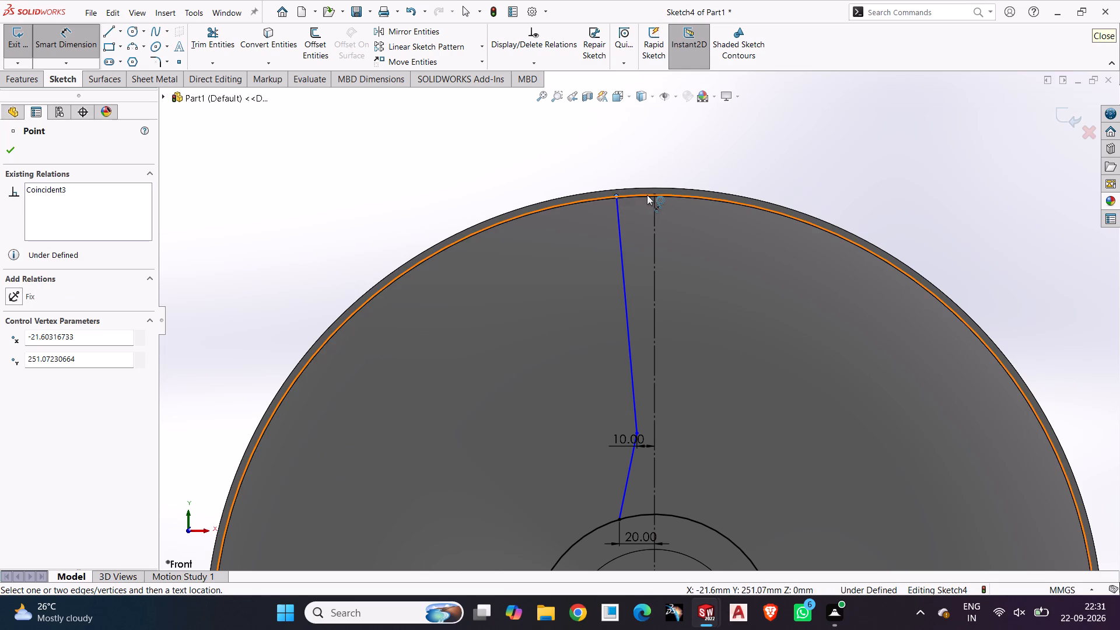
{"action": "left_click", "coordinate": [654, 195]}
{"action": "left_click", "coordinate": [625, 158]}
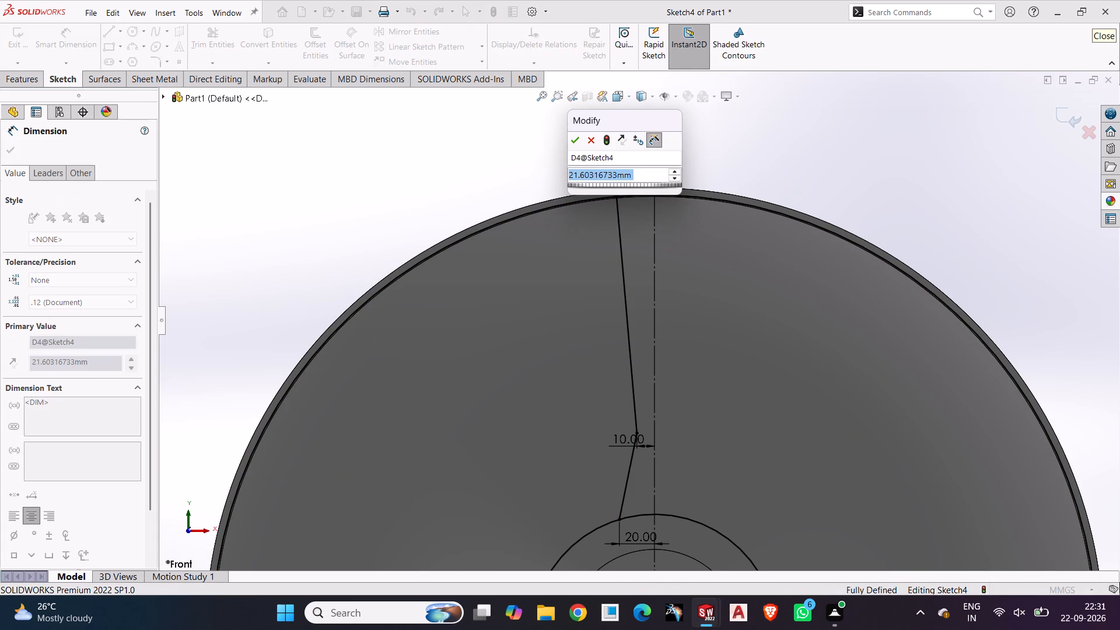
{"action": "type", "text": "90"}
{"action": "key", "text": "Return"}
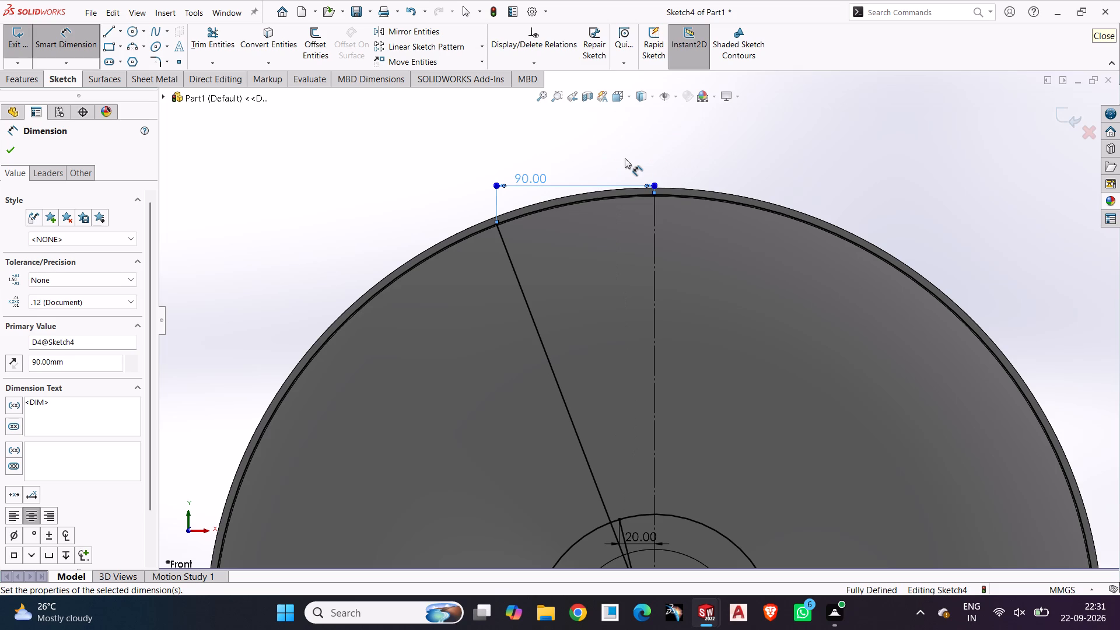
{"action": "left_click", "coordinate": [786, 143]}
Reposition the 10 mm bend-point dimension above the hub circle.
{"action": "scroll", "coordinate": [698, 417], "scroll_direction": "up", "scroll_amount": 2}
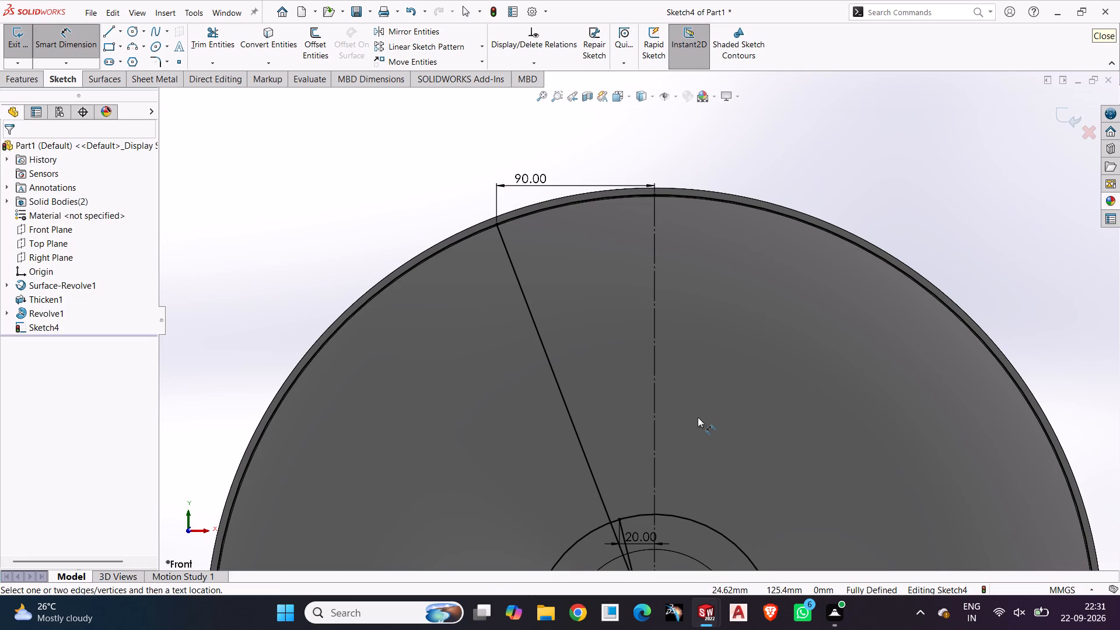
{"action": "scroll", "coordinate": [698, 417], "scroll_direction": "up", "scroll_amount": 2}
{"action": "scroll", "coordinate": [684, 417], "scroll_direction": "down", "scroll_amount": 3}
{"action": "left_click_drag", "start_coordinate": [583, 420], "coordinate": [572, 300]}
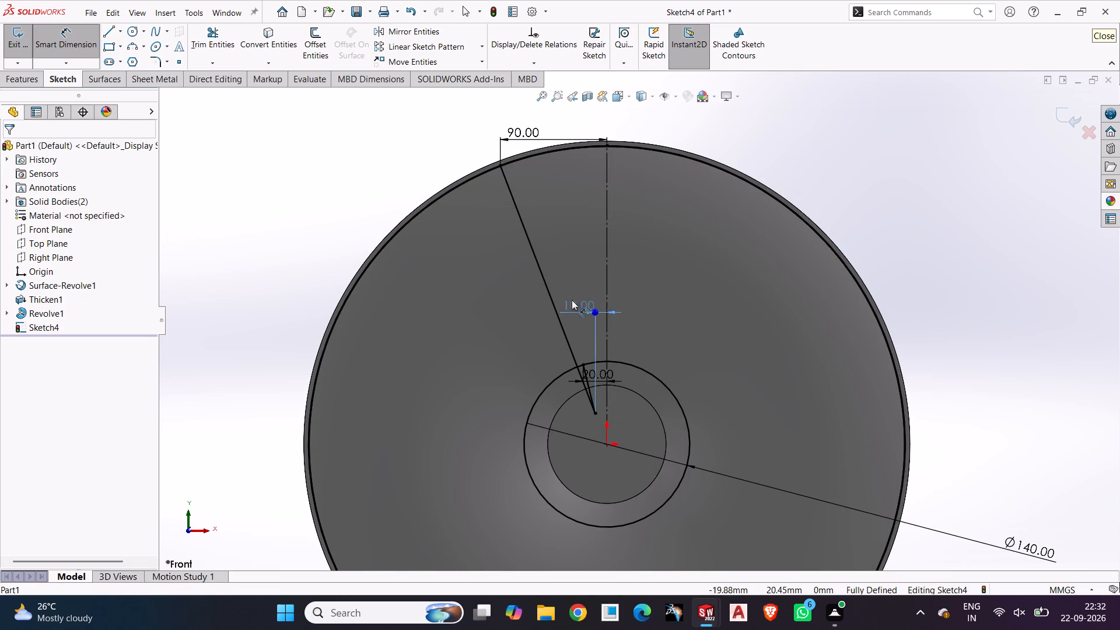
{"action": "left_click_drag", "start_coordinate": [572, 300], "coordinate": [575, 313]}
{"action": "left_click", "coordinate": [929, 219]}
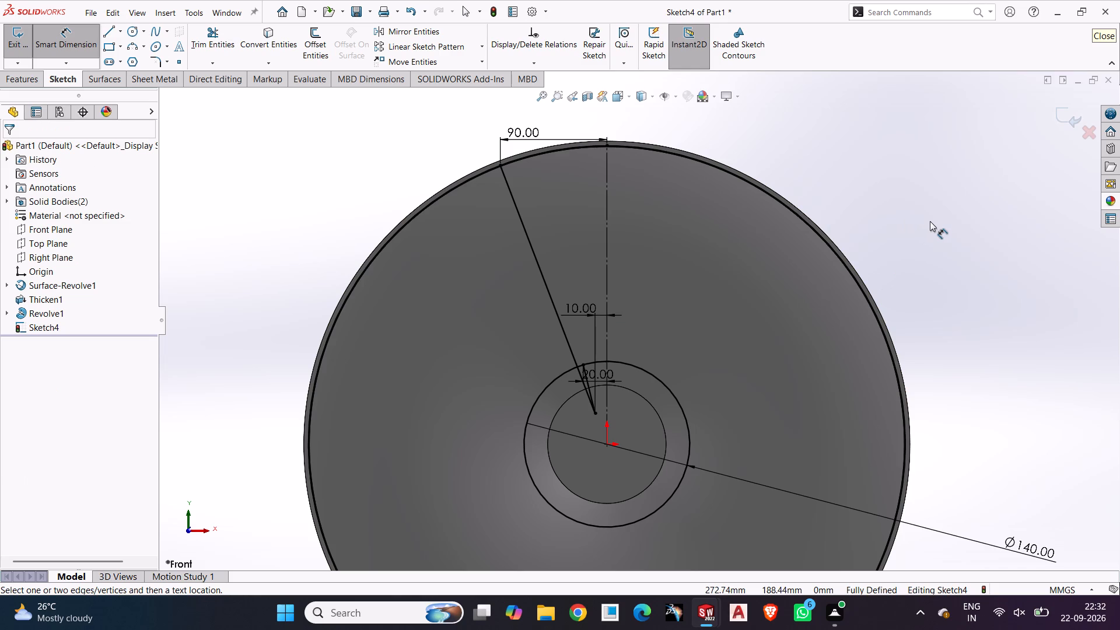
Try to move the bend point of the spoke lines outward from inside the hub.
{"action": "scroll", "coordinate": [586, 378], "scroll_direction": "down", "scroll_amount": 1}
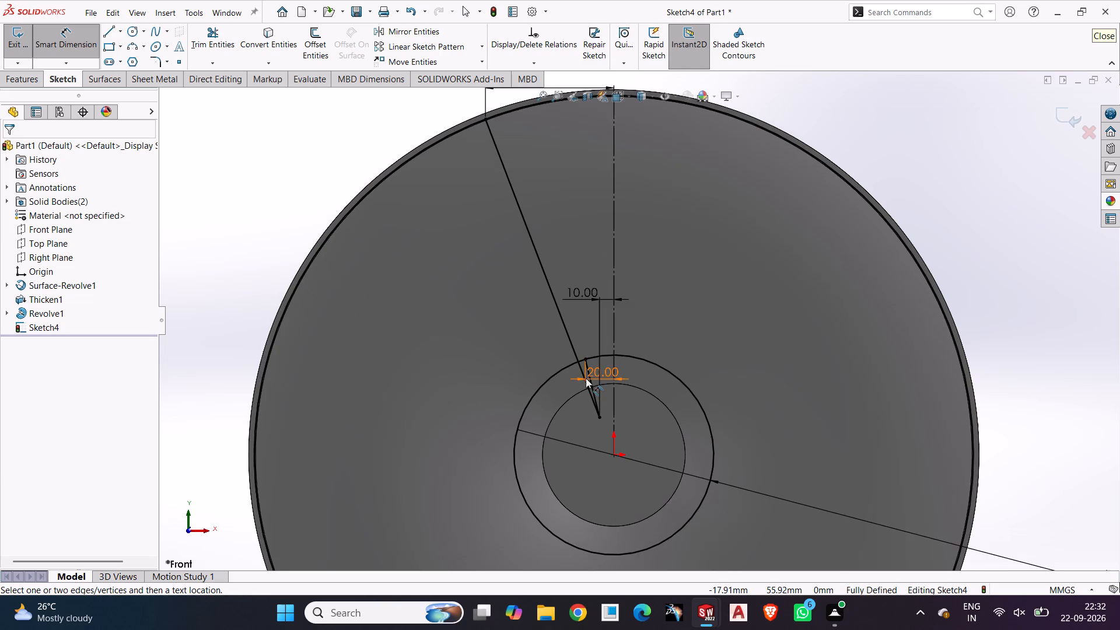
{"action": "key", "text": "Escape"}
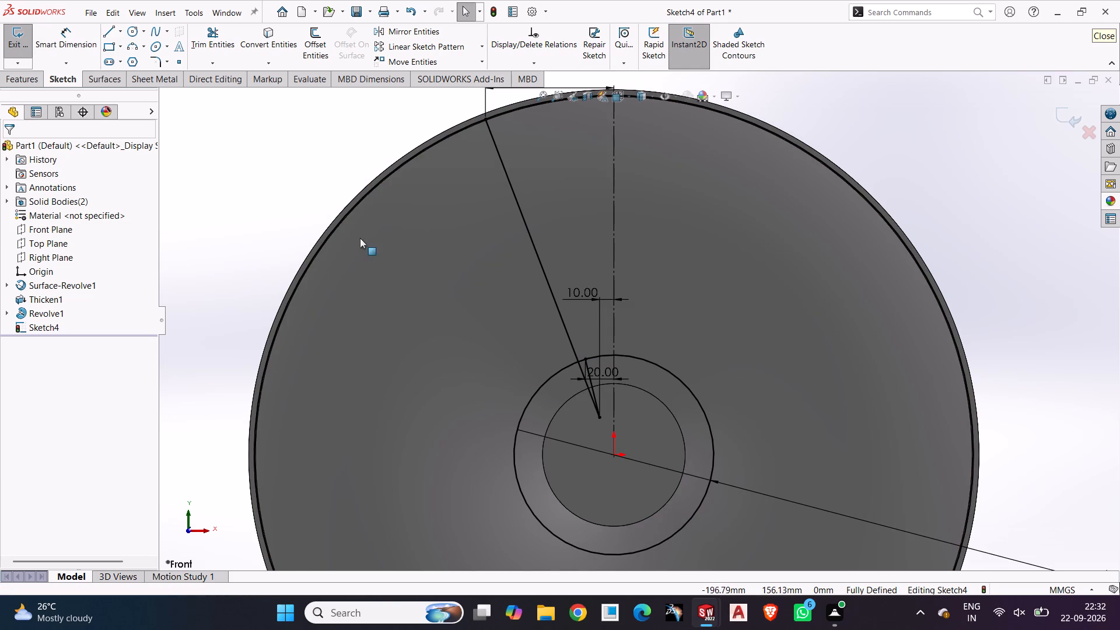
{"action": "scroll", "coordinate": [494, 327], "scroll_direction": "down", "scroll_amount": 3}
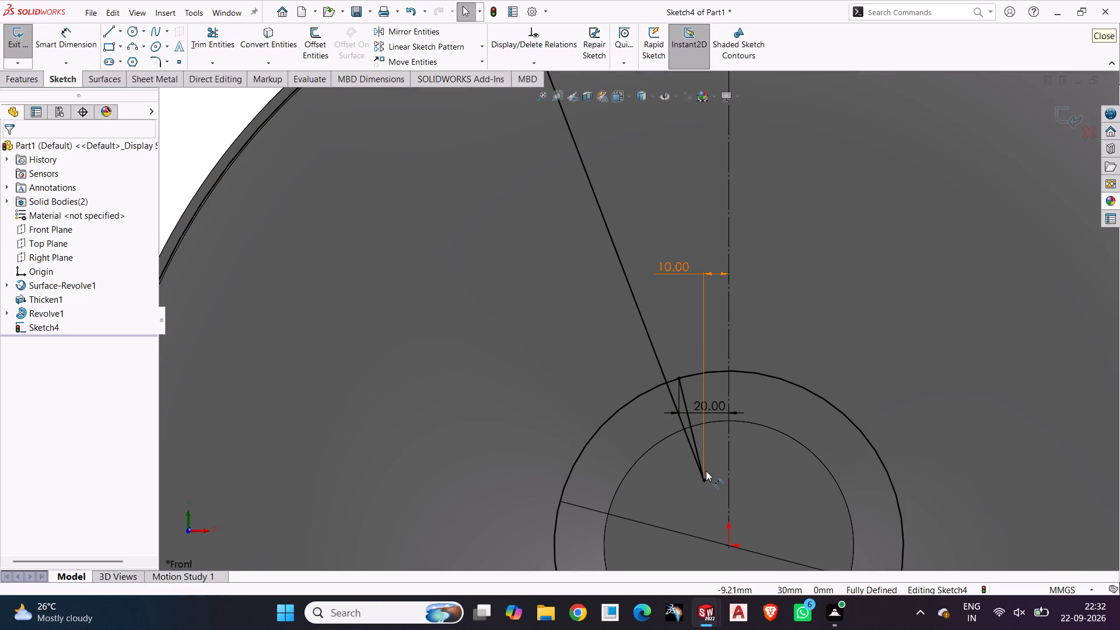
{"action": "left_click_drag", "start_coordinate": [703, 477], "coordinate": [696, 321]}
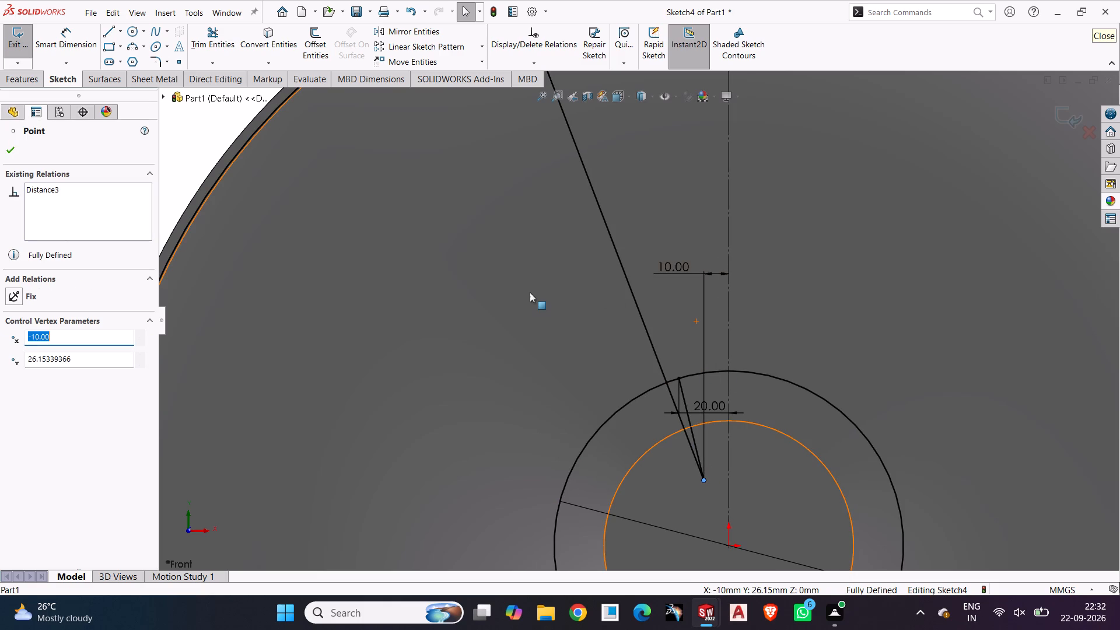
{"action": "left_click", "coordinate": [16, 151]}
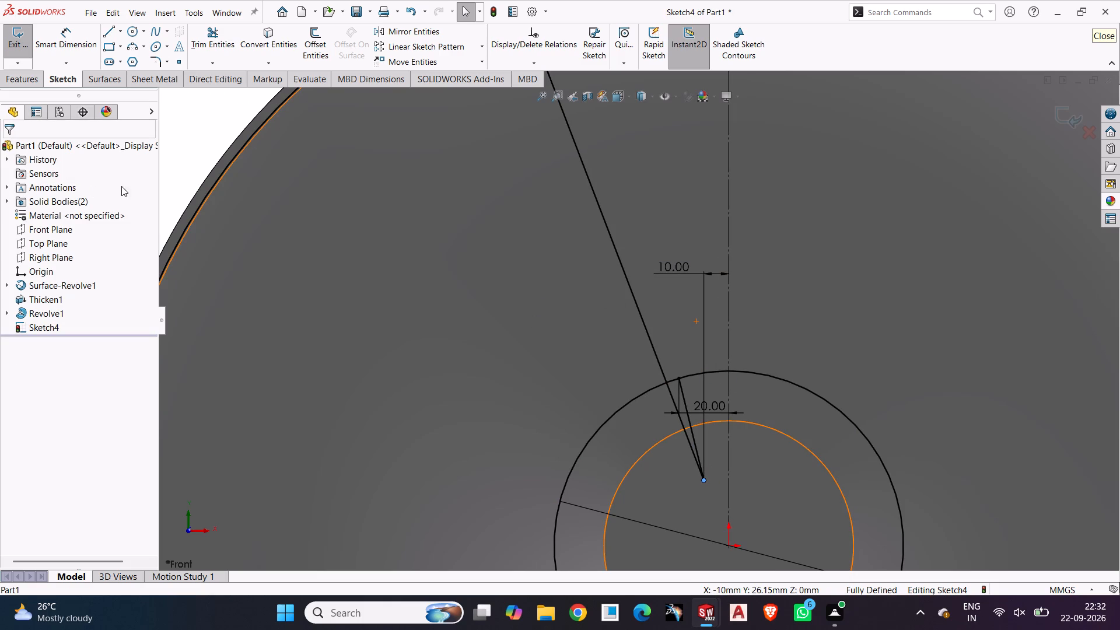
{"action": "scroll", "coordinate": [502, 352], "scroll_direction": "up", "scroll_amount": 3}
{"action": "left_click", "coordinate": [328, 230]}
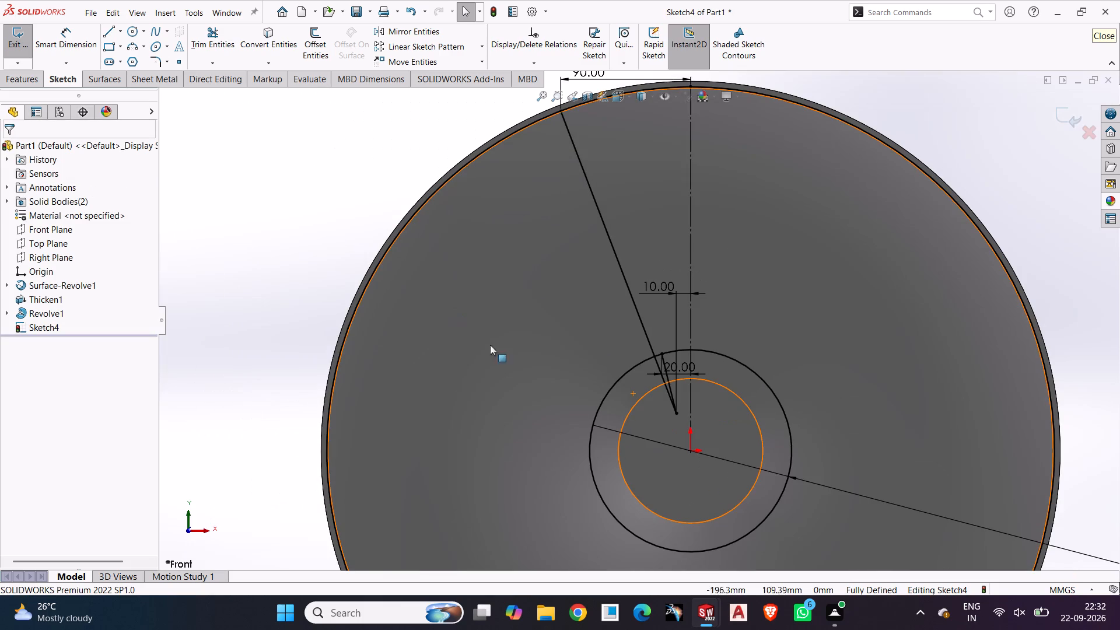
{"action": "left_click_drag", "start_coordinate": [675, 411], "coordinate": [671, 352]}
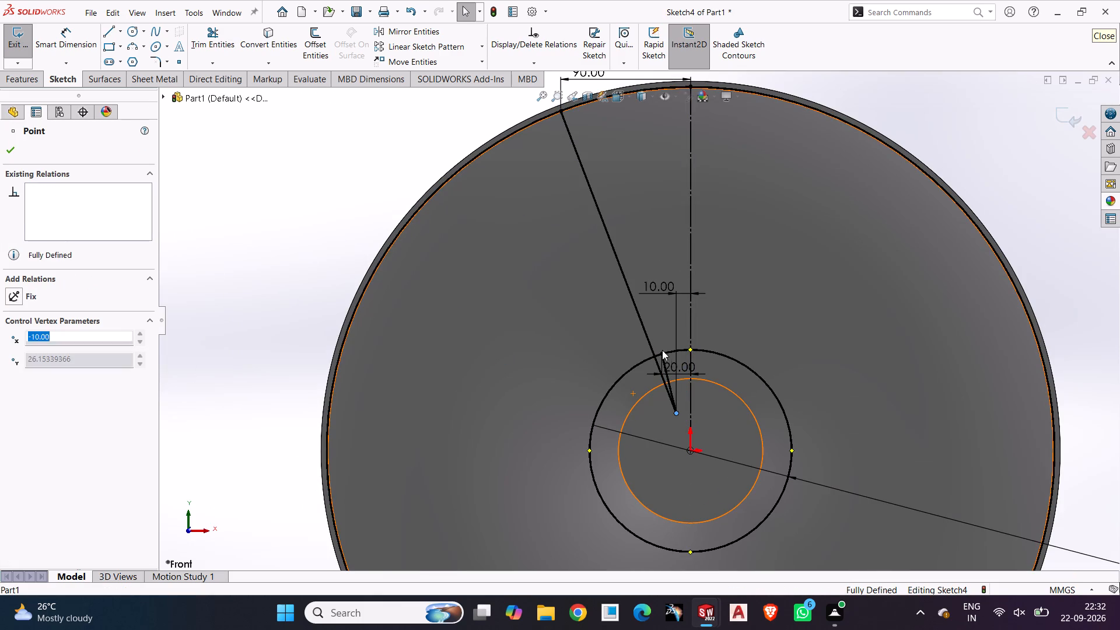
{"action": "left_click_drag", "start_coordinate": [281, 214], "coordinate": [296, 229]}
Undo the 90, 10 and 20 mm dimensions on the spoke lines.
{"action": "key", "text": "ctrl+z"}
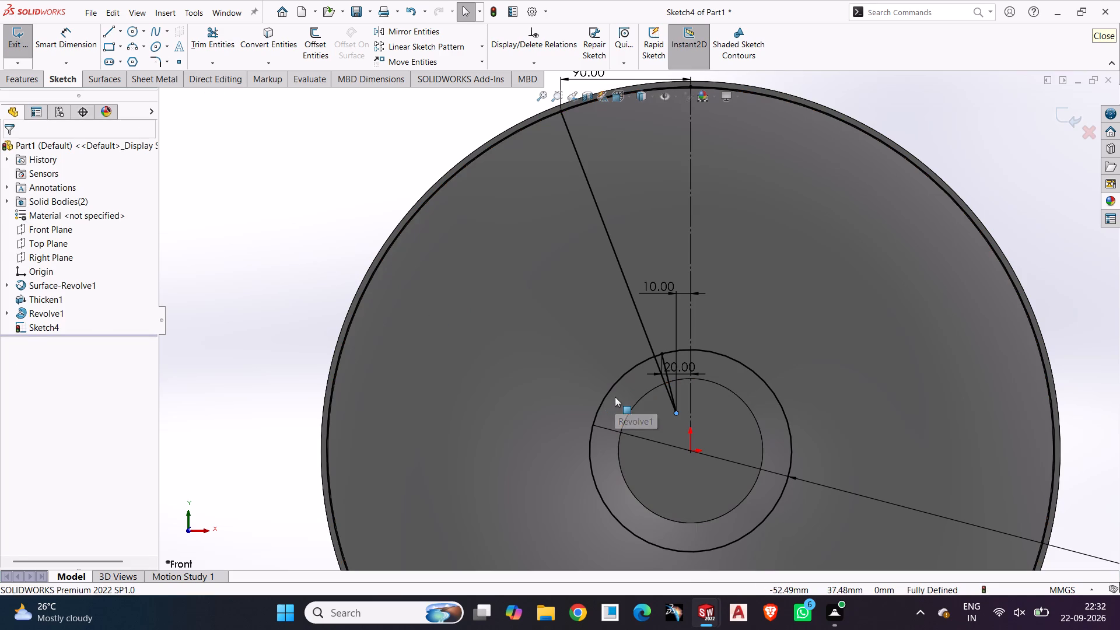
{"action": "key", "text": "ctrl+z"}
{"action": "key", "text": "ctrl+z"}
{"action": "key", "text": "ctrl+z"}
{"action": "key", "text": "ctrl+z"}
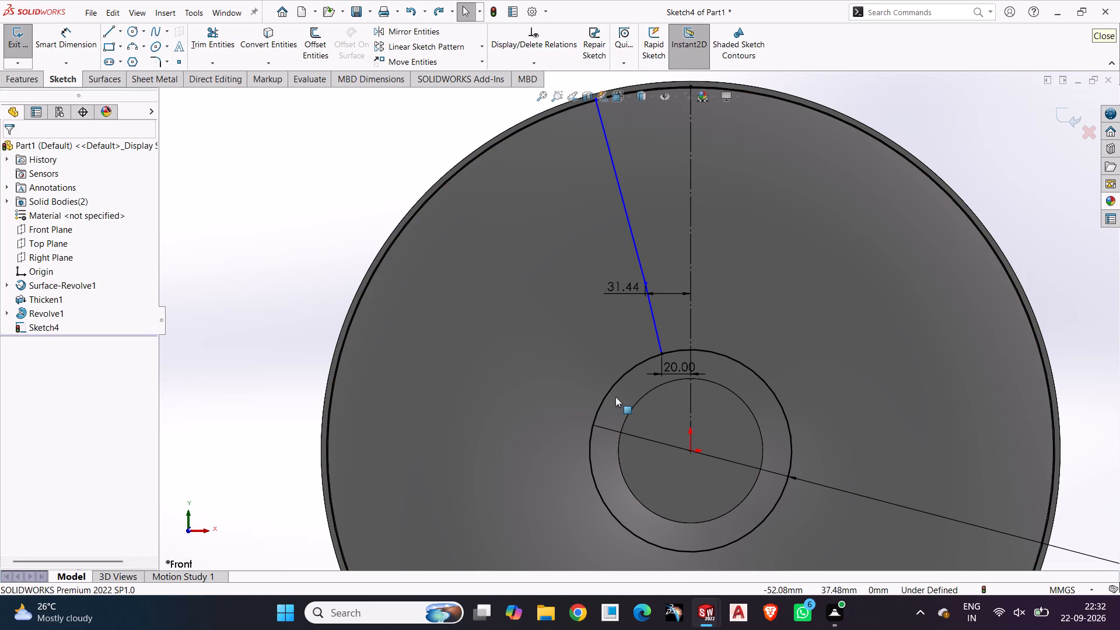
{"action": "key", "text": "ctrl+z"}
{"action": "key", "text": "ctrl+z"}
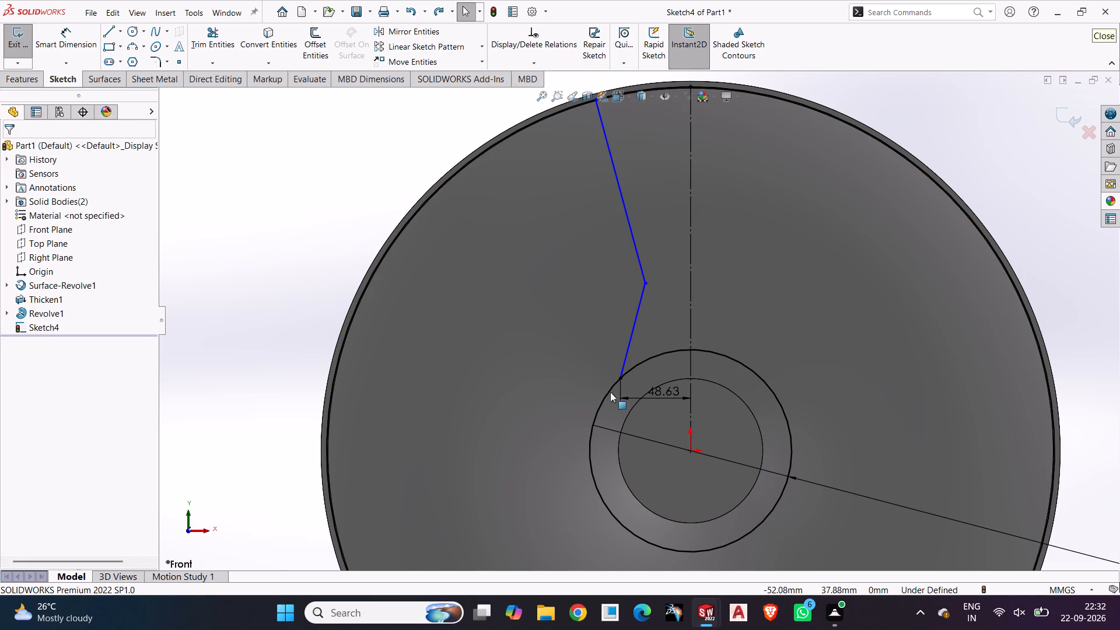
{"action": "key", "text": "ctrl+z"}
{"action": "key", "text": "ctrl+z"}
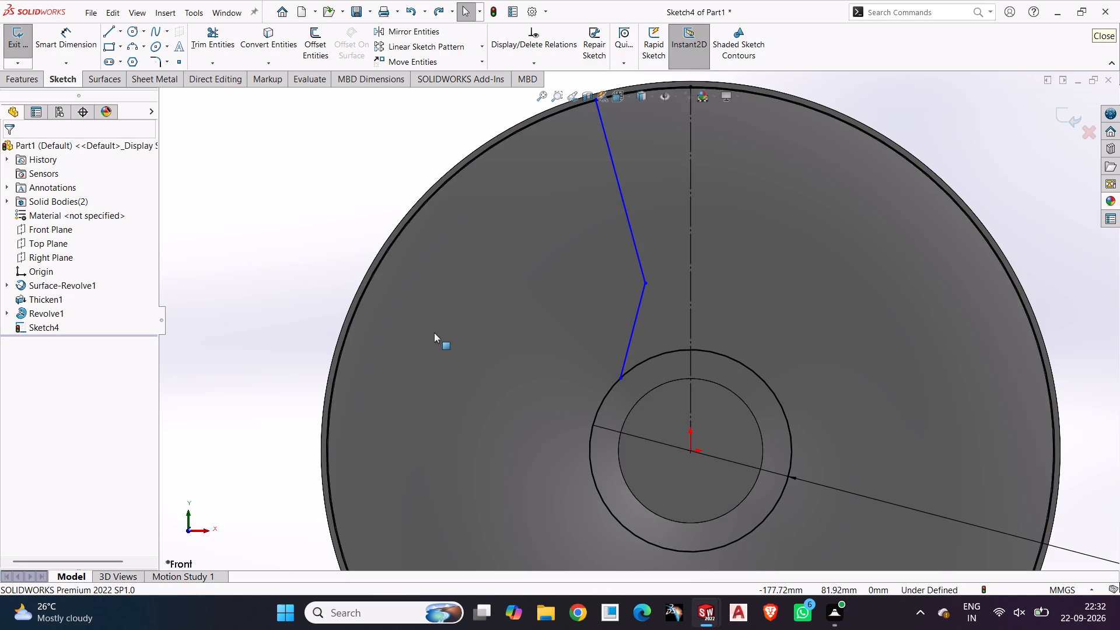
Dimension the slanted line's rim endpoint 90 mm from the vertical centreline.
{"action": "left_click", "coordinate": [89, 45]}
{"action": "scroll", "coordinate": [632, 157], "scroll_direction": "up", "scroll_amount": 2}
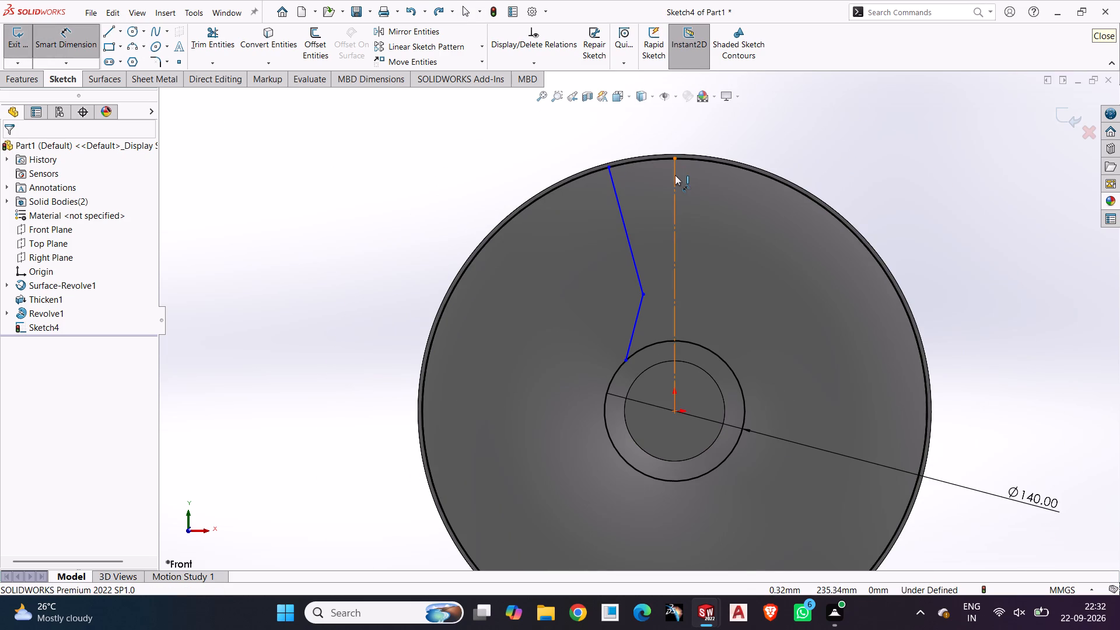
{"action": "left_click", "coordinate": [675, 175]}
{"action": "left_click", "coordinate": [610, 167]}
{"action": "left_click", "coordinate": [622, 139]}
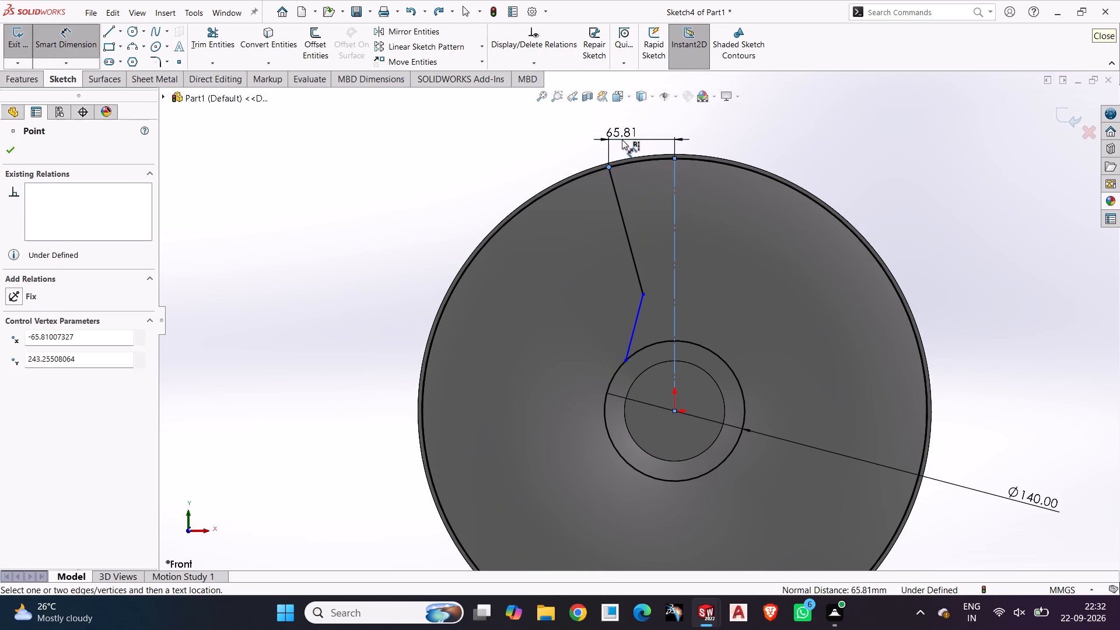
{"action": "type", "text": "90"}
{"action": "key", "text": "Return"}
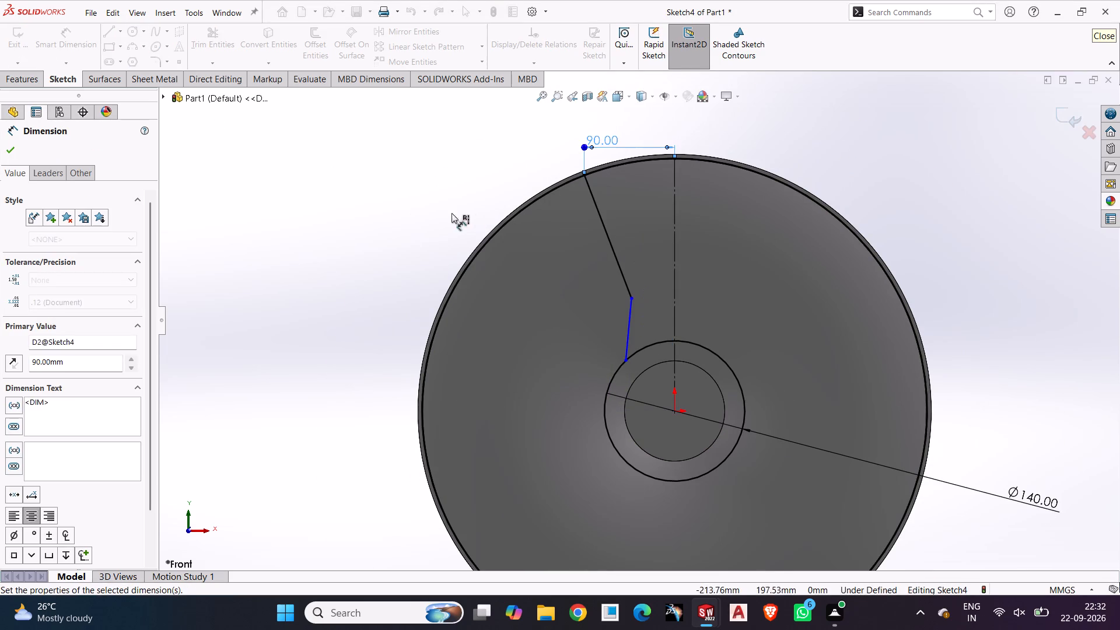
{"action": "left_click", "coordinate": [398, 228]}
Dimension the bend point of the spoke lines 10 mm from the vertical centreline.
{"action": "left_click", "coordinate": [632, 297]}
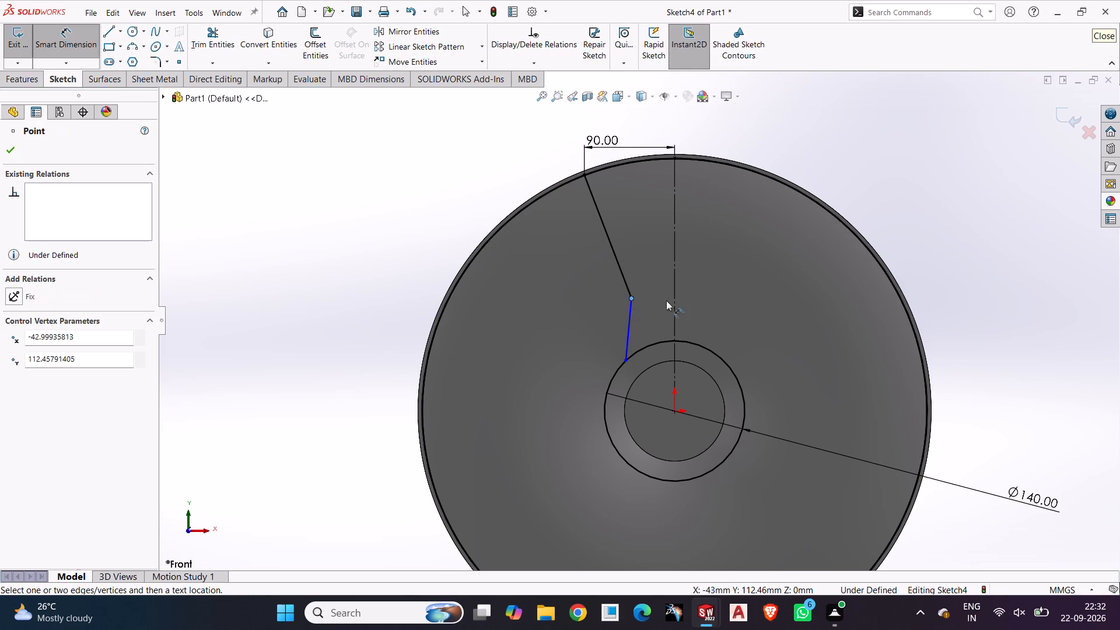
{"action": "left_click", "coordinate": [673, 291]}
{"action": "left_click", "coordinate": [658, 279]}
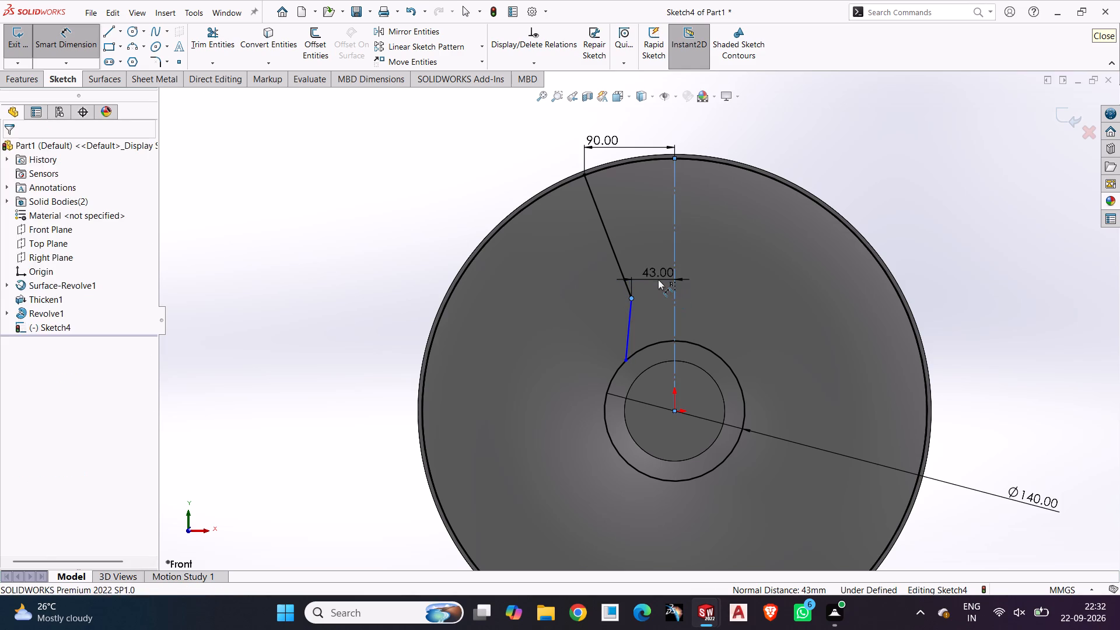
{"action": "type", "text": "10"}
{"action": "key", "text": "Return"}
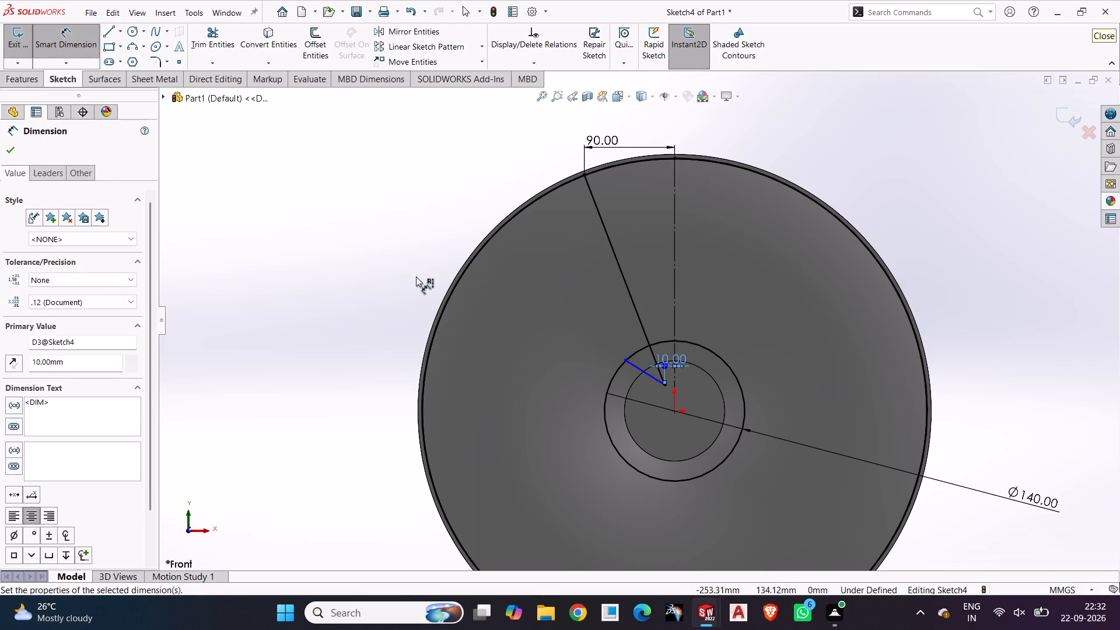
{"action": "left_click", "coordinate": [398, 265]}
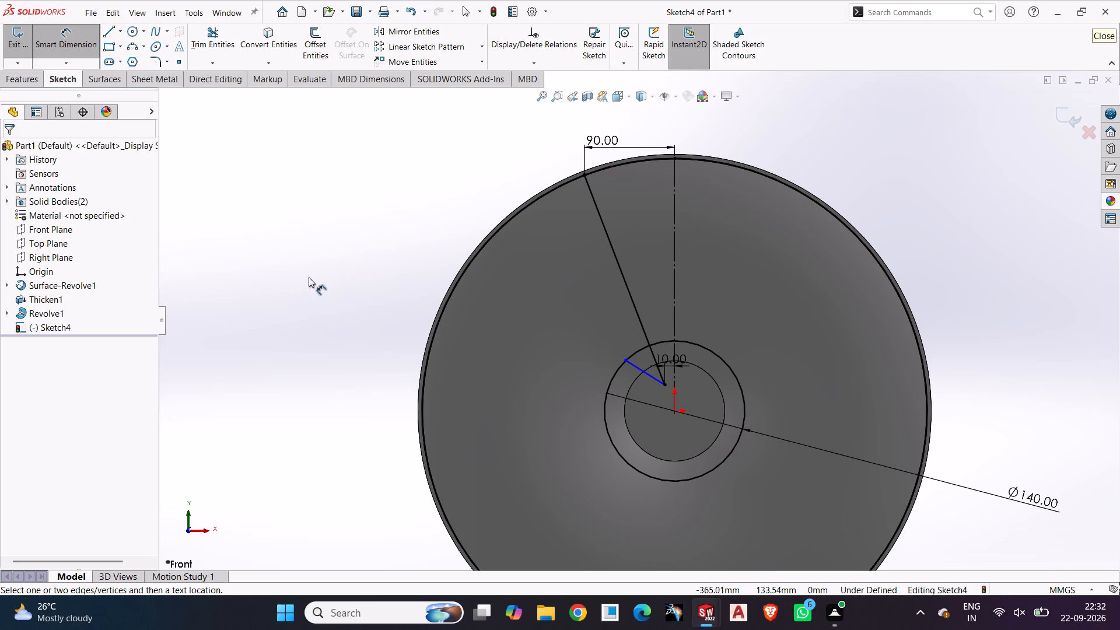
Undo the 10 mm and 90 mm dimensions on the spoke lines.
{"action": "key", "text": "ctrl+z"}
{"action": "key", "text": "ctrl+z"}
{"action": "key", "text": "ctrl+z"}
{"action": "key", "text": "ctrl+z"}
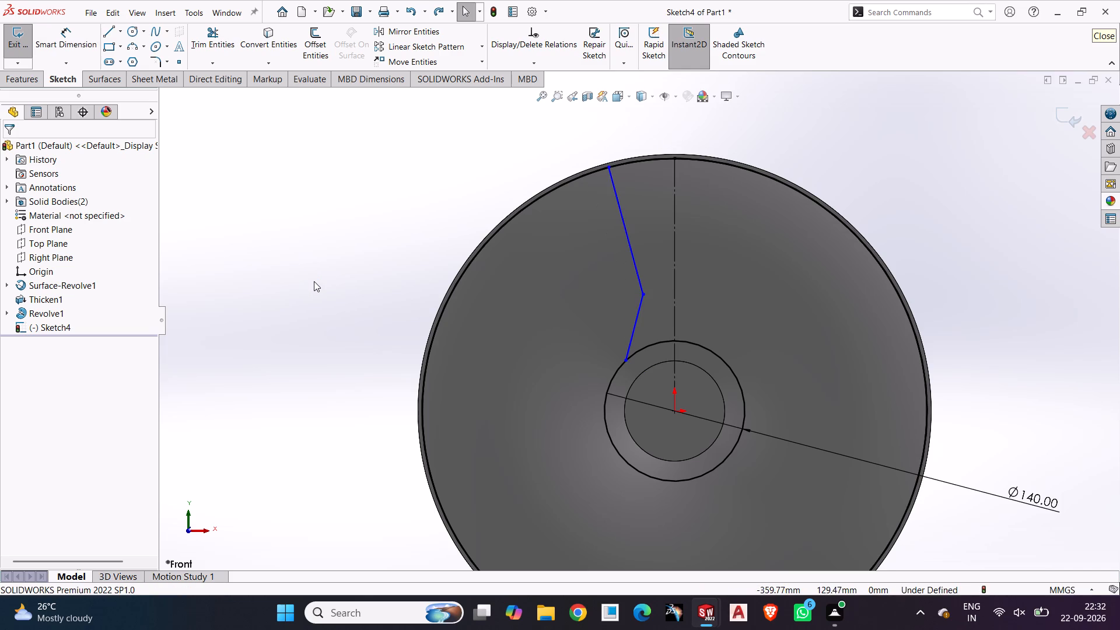
Undo both spoke lines, leaving only the circles and the vertical centreline in the sketch.
{"action": "key", "text": "ctrl+z"}
{"action": "key", "text": "ctrl+z"}
{"action": "key", "text": "ctrl+z"}
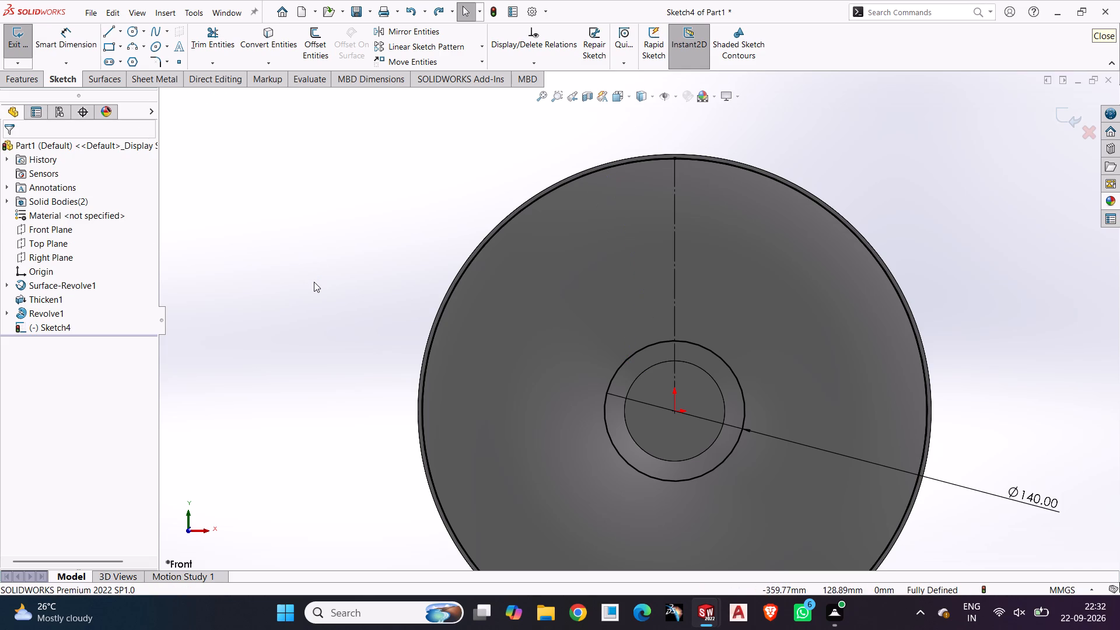
Sketch two connected lines from the rim circle to a bend about 22 mm from the vertical centreline, ending on the hub circle.
{"action": "left_click", "coordinate": [109, 34]}
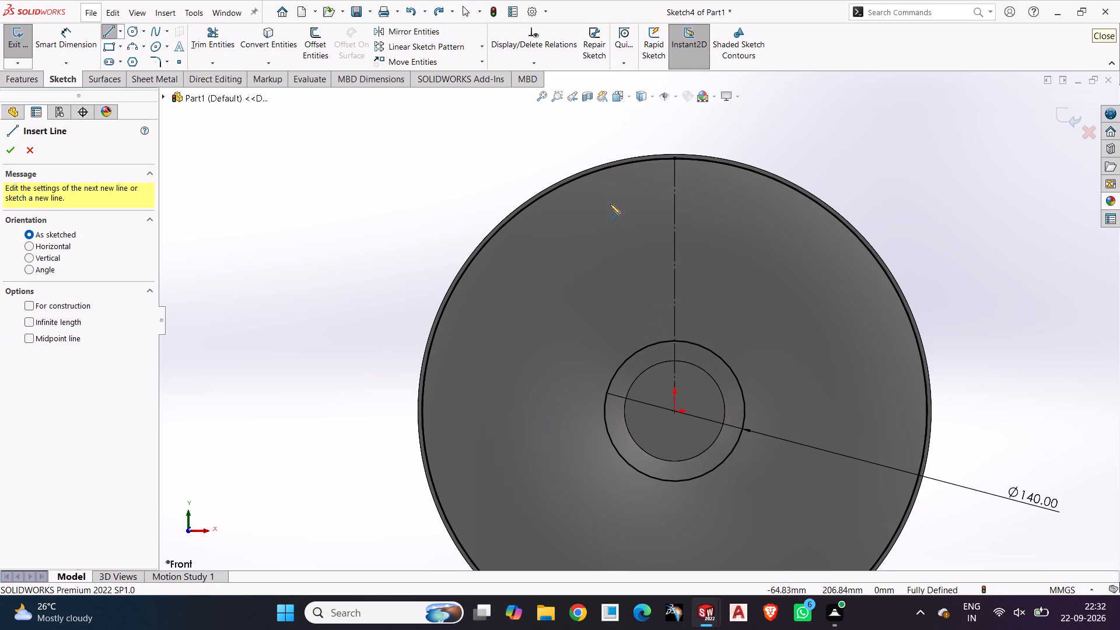
{"action": "left_click", "coordinate": [597, 171]}
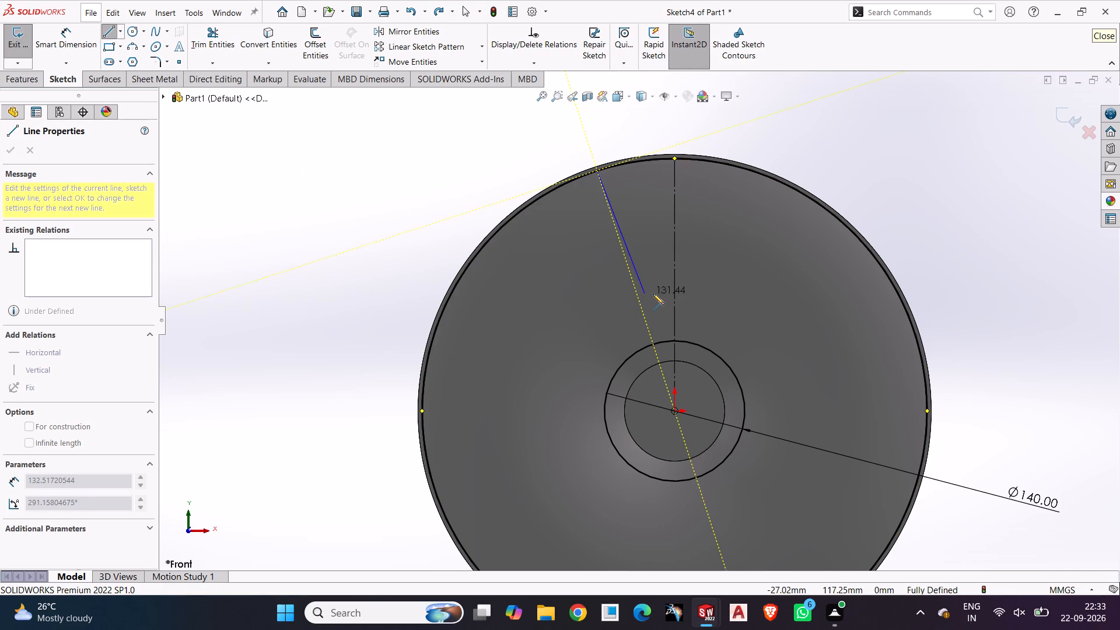
{"action": "left_click", "coordinate": [652, 293]}
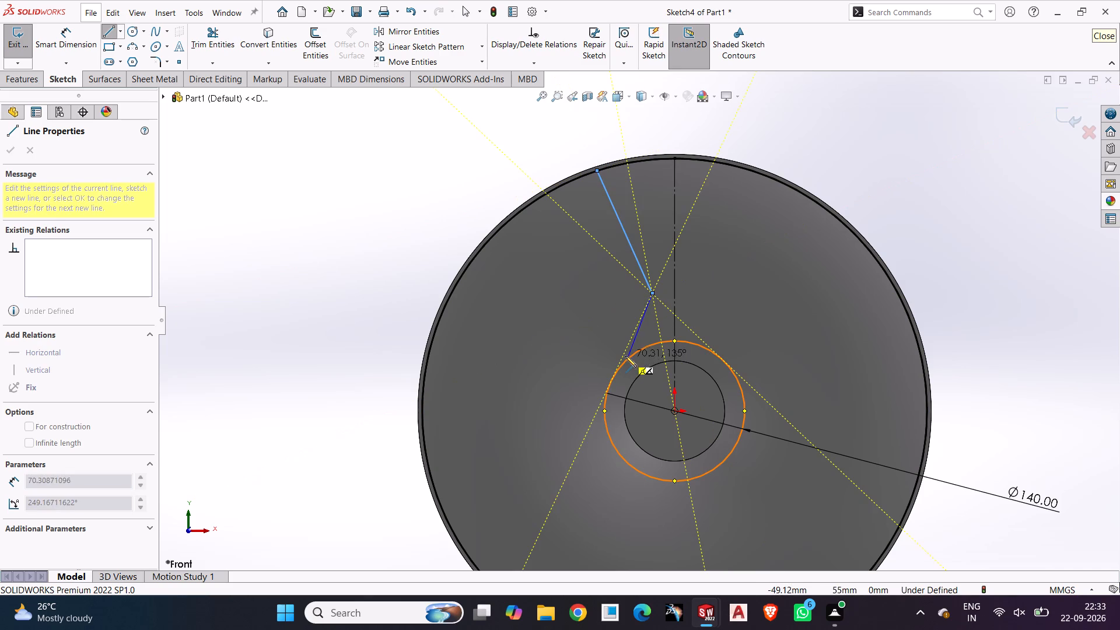
{"action": "left_click", "coordinate": [629, 360]}
{"action": "key", "text": "Escape"}
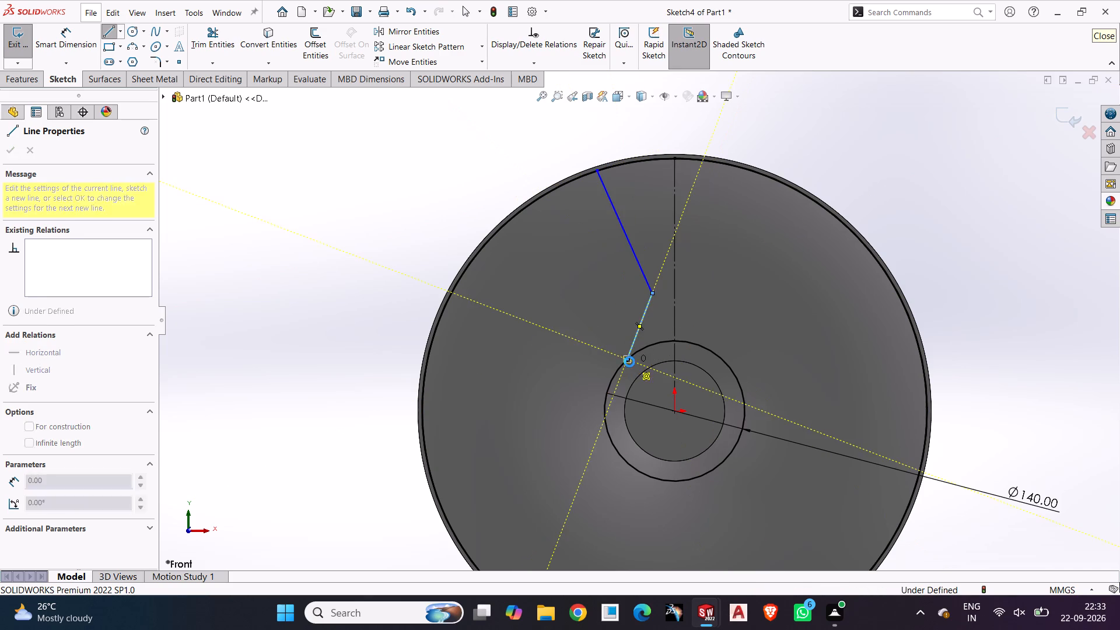
{"action": "left_click", "coordinate": [346, 258]}
Dimension the bend point of the spoke lines 10 mm from the vertical centreline.
{"action": "left_click", "coordinate": [75, 38]}
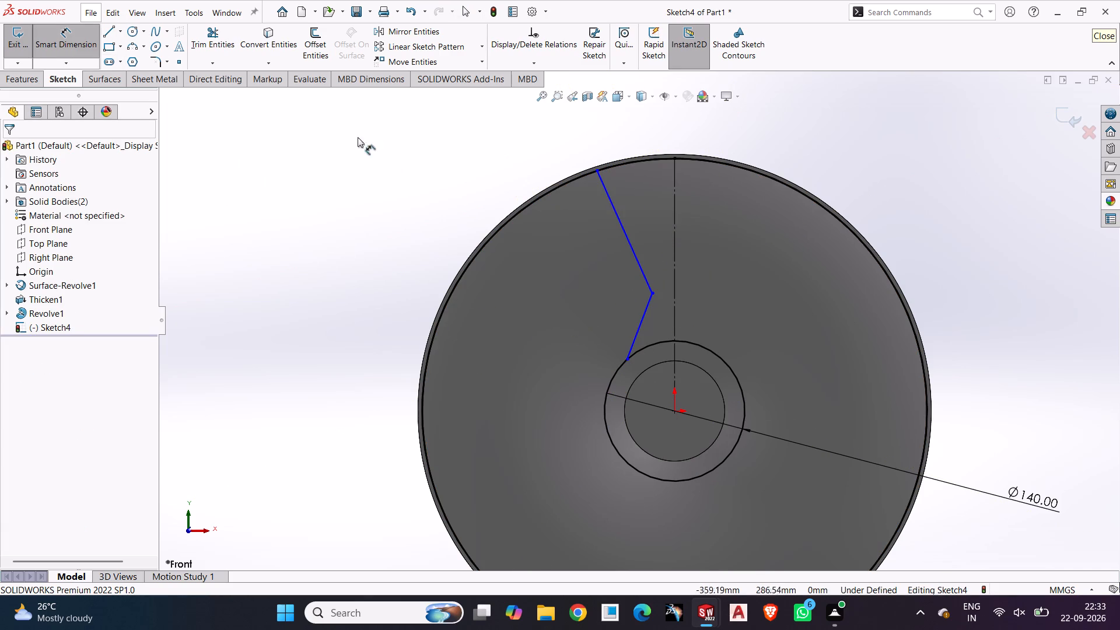
{"action": "left_click", "coordinate": [655, 292]}
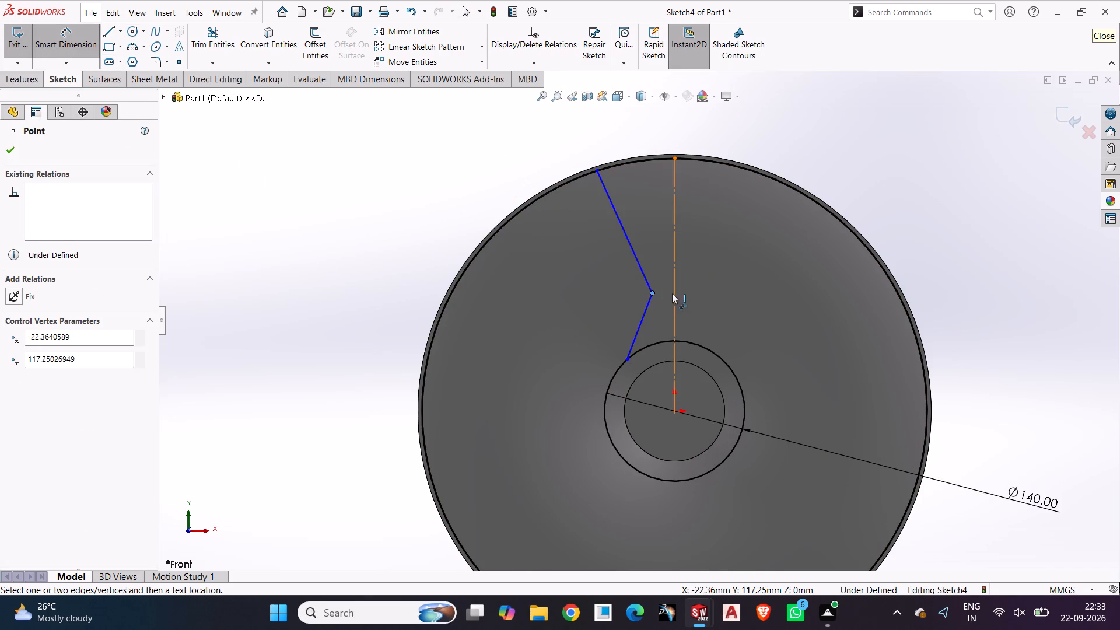
{"action": "left_click", "coordinate": [672, 293]}
{"action": "left_click", "coordinate": [661, 279]}
{"action": "type", "text": "10"}
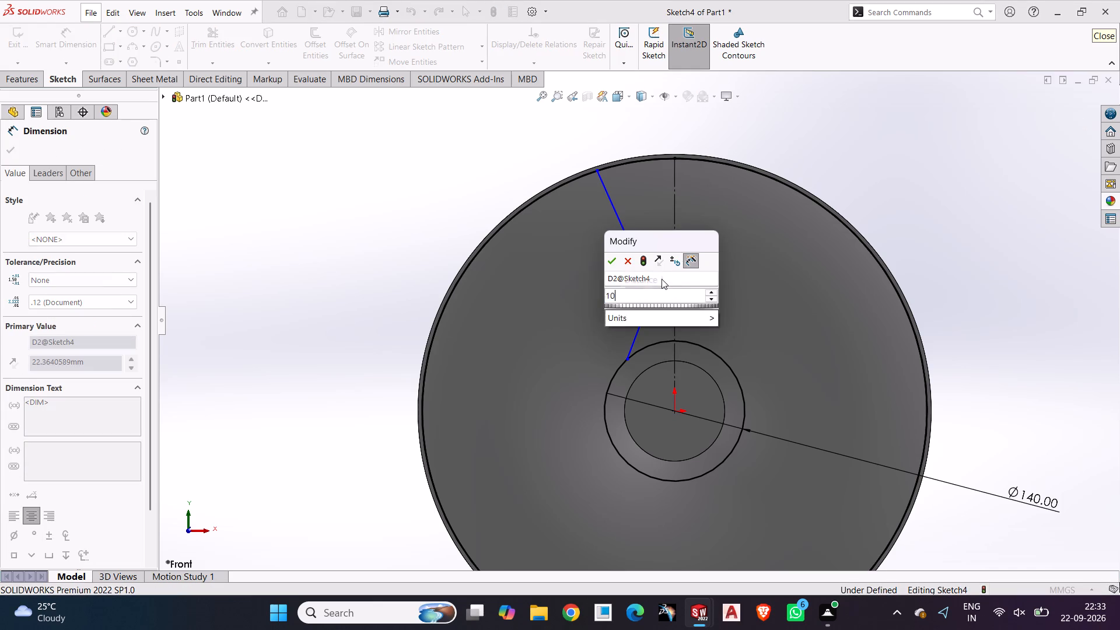
{"action": "key", "text": "Return"}
{"action": "left_click", "coordinate": [1004, 185]}
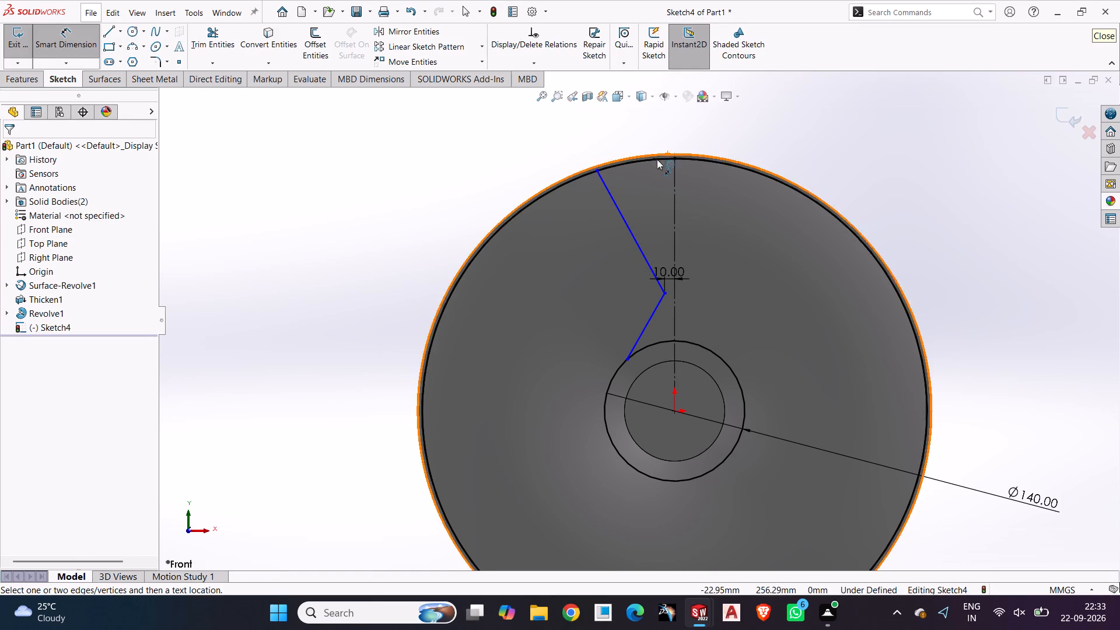
Dimension the upper spoke line's rim endpoint 90 mm horizontally from the top end of the vertical centreline.
{"action": "left_click", "coordinate": [672, 157]}
{"action": "left_click", "coordinate": [594, 171]}
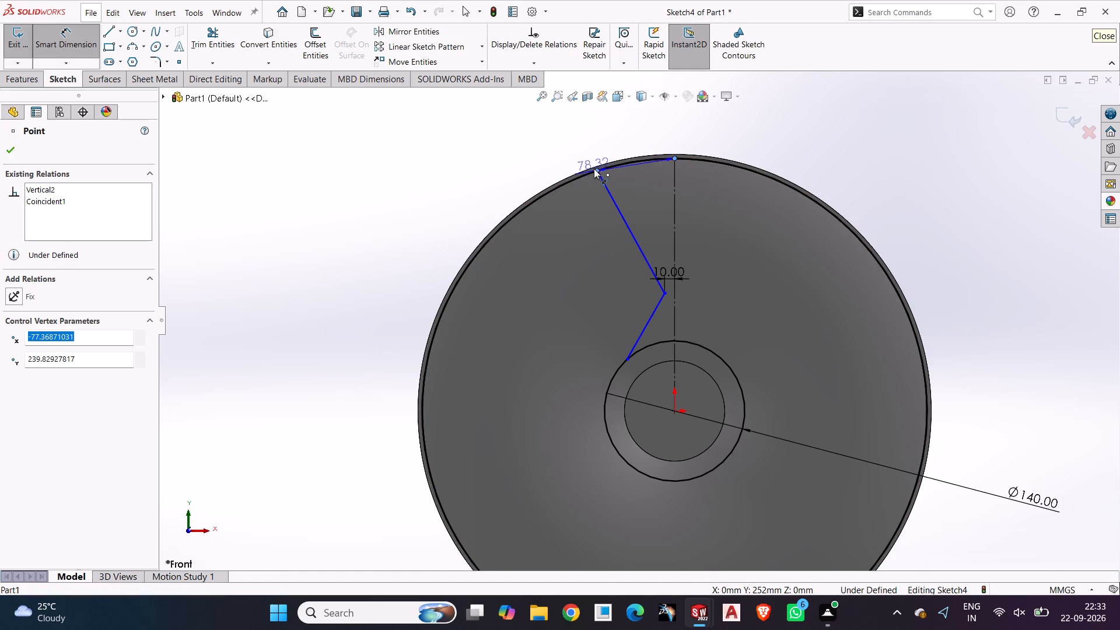
{"action": "left_click", "coordinate": [624, 137]}
{"action": "key", "text": "9"}
{"action": "key", "text": "0"}
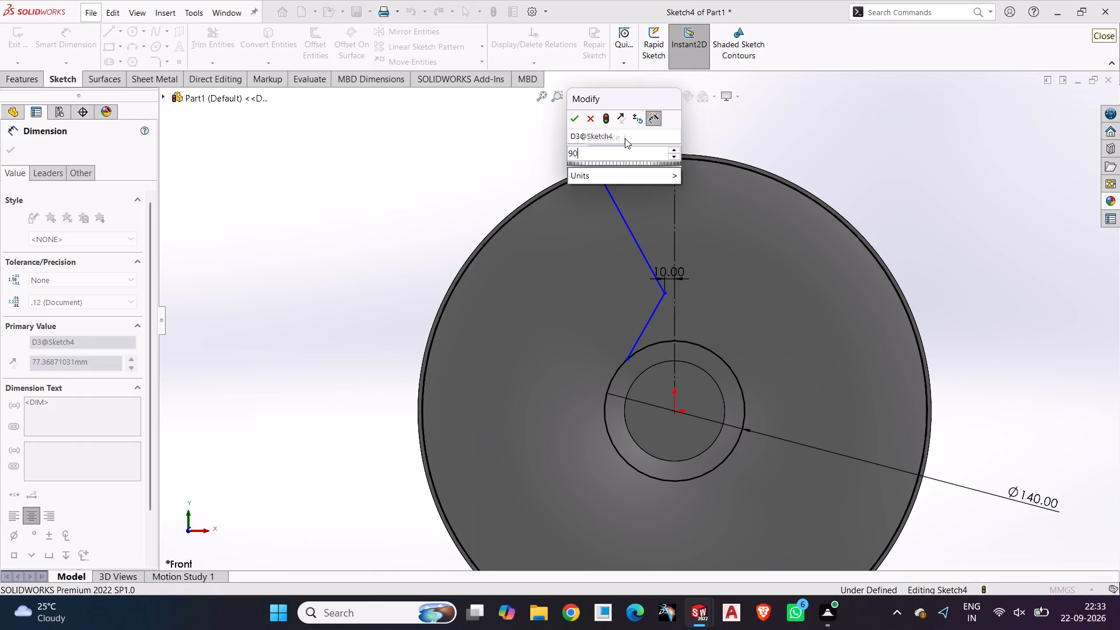
{"action": "key", "text": "Return"}
{"action": "left_click", "coordinate": [412, 178]}
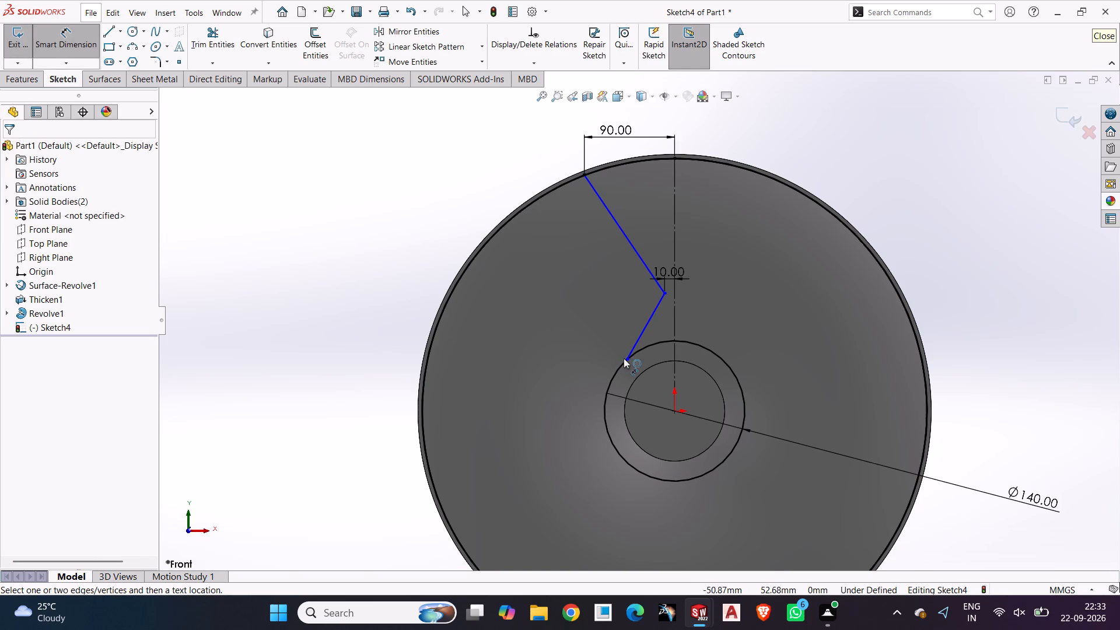
Dimension the lower spoke line's endpoint on the hub circle 20 mm from the vertical centreline.
{"action": "left_click", "coordinate": [625, 359]}
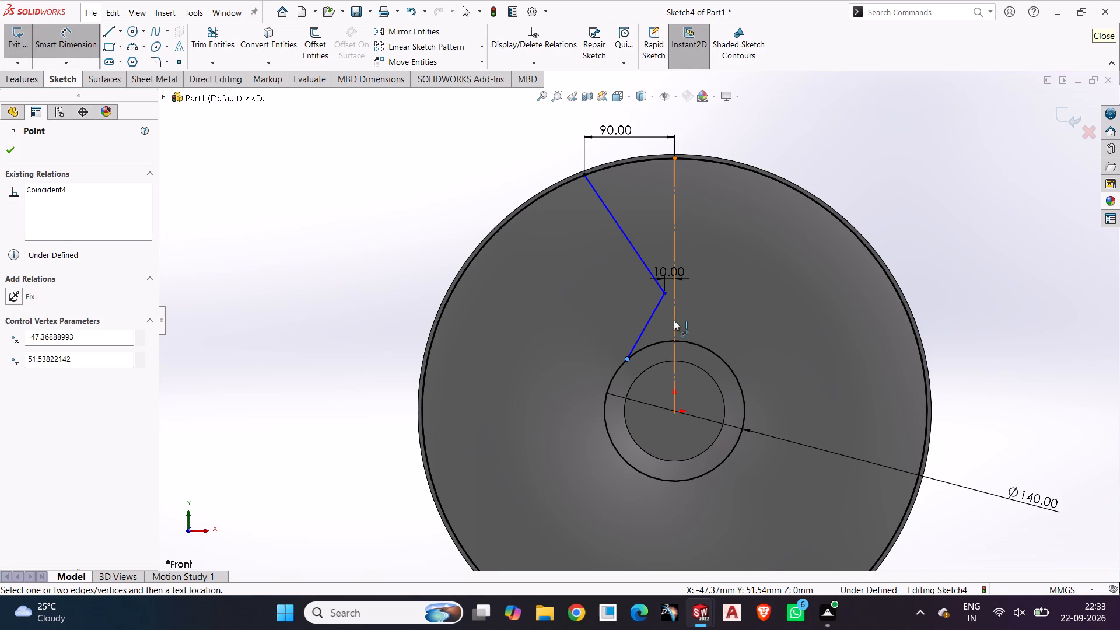
{"action": "left_click", "coordinate": [674, 320]}
{"action": "left_click", "coordinate": [652, 388]}
{"action": "key", "text": "2"}
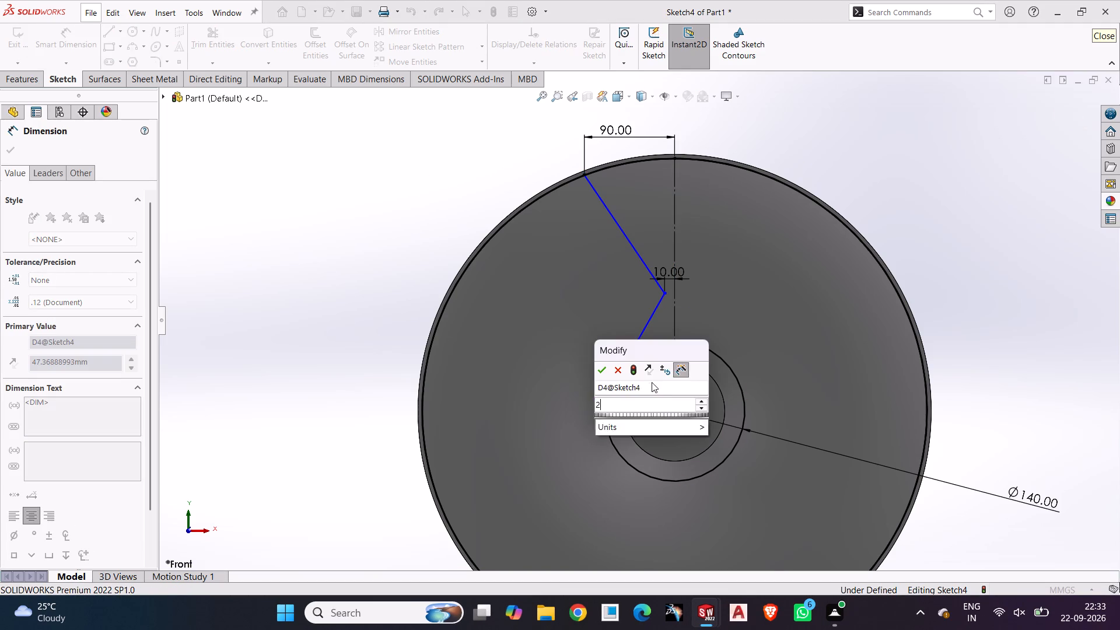
{"action": "key", "text": "0"}
{"action": "key", "text": "Return"}
{"action": "left_click", "coordinate": [286, 207]}
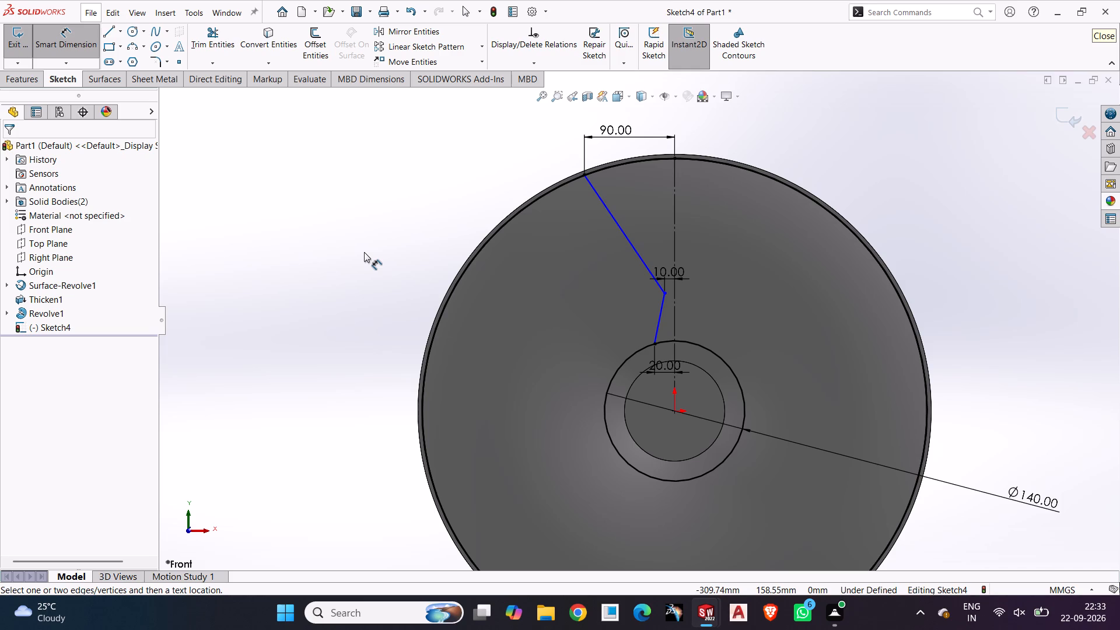
{"action": "left_click", "coordinate": [367, 252]}
{"action": "left_click", "coordinate": [81, 54]}
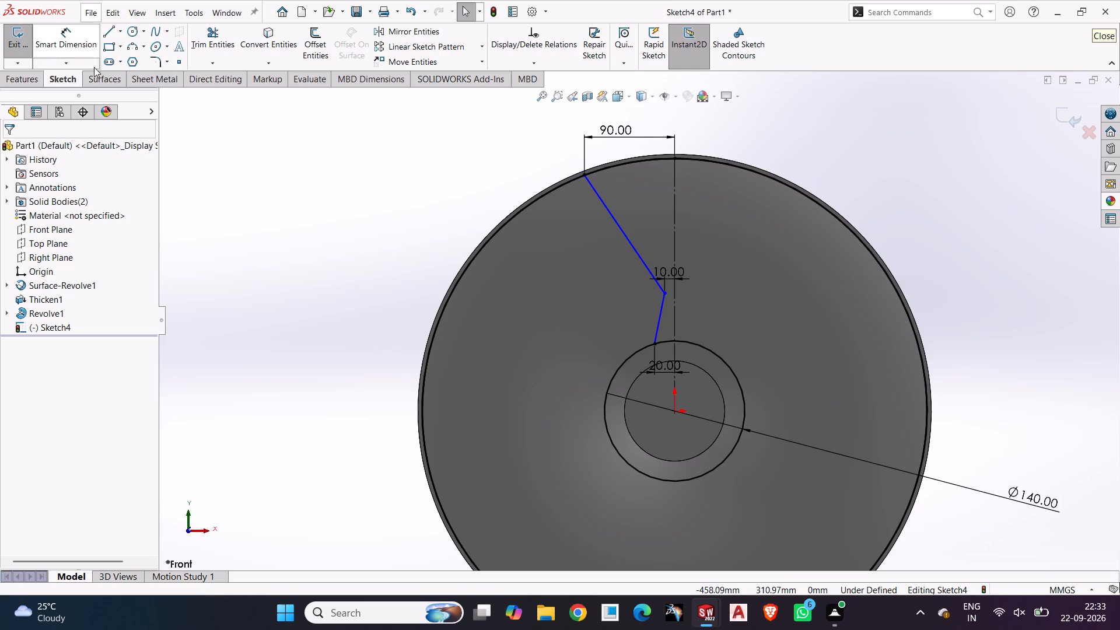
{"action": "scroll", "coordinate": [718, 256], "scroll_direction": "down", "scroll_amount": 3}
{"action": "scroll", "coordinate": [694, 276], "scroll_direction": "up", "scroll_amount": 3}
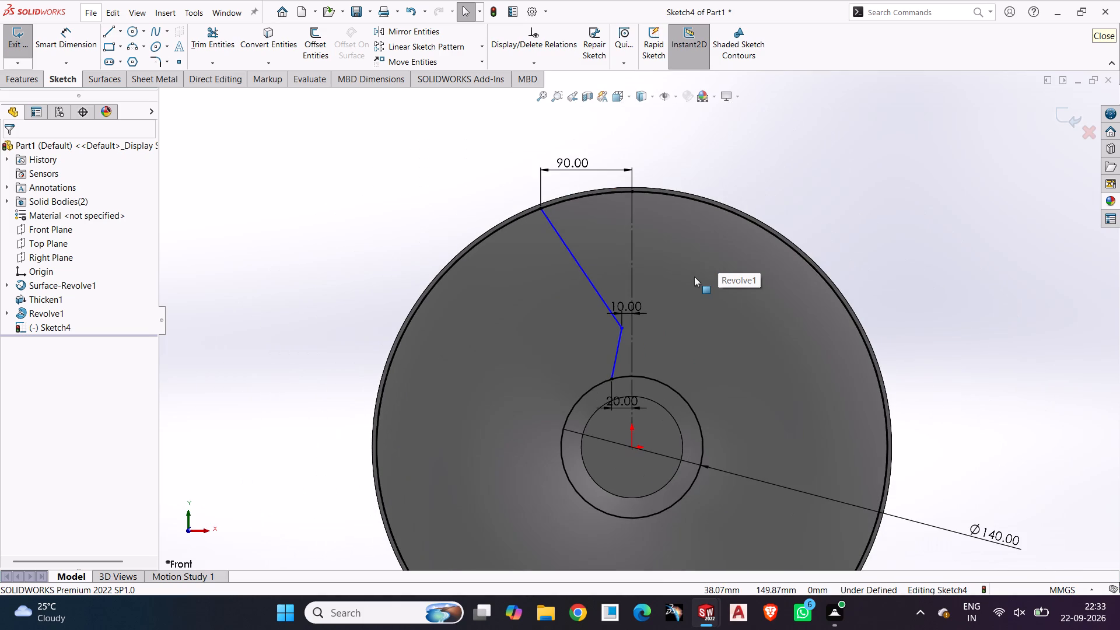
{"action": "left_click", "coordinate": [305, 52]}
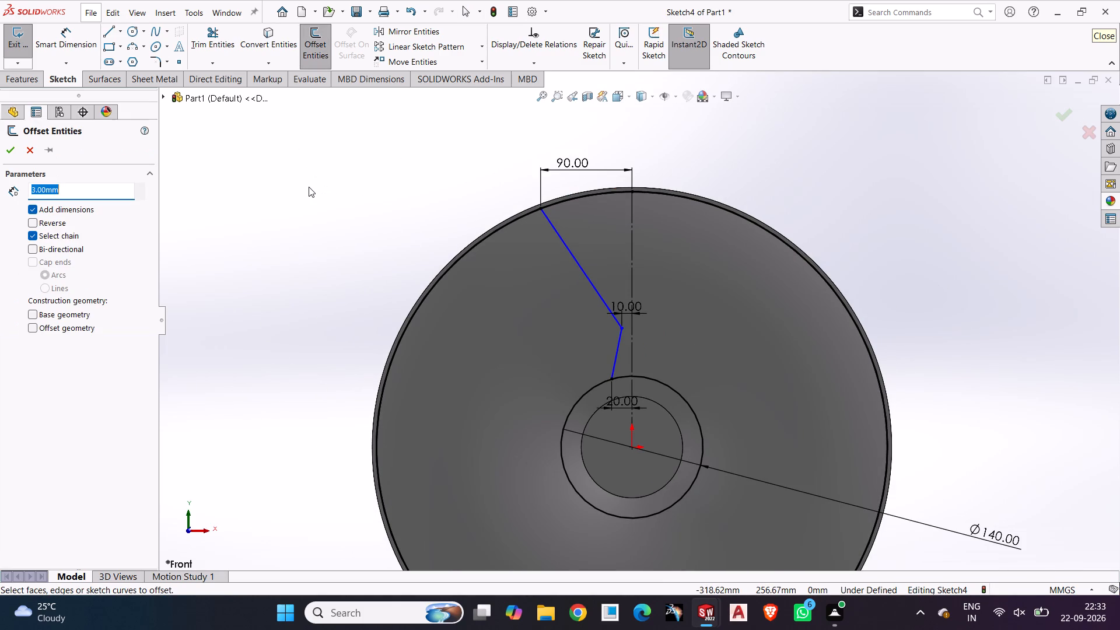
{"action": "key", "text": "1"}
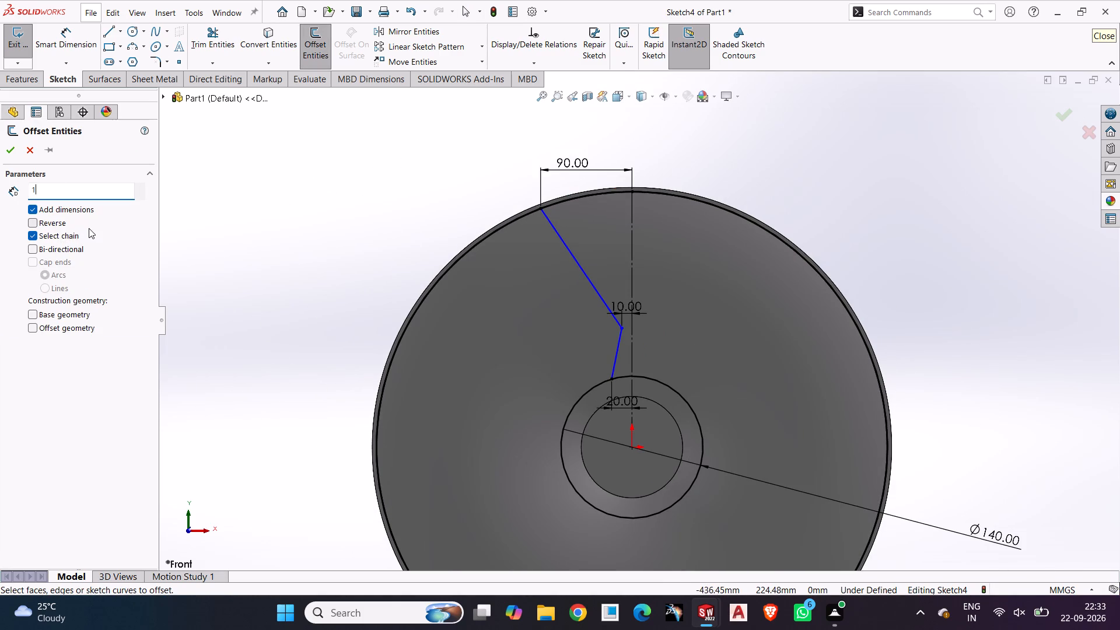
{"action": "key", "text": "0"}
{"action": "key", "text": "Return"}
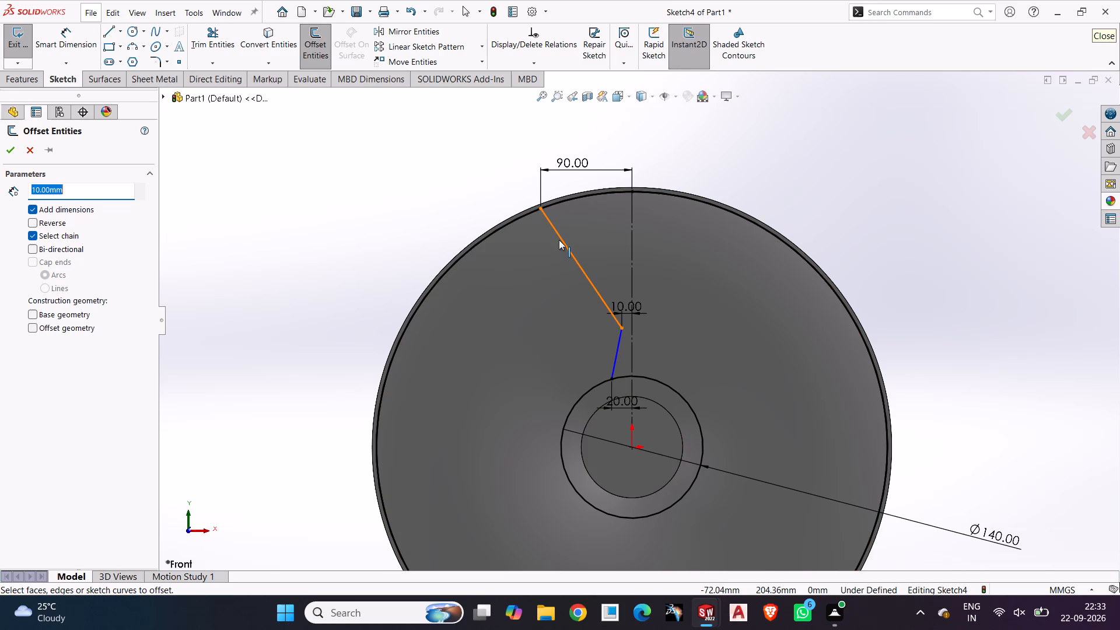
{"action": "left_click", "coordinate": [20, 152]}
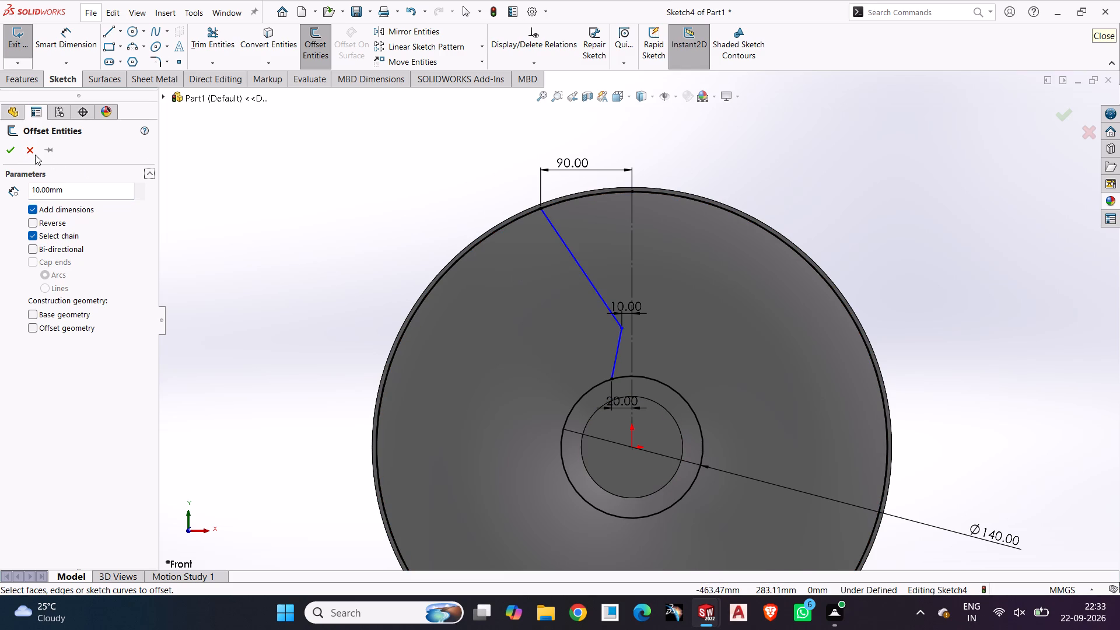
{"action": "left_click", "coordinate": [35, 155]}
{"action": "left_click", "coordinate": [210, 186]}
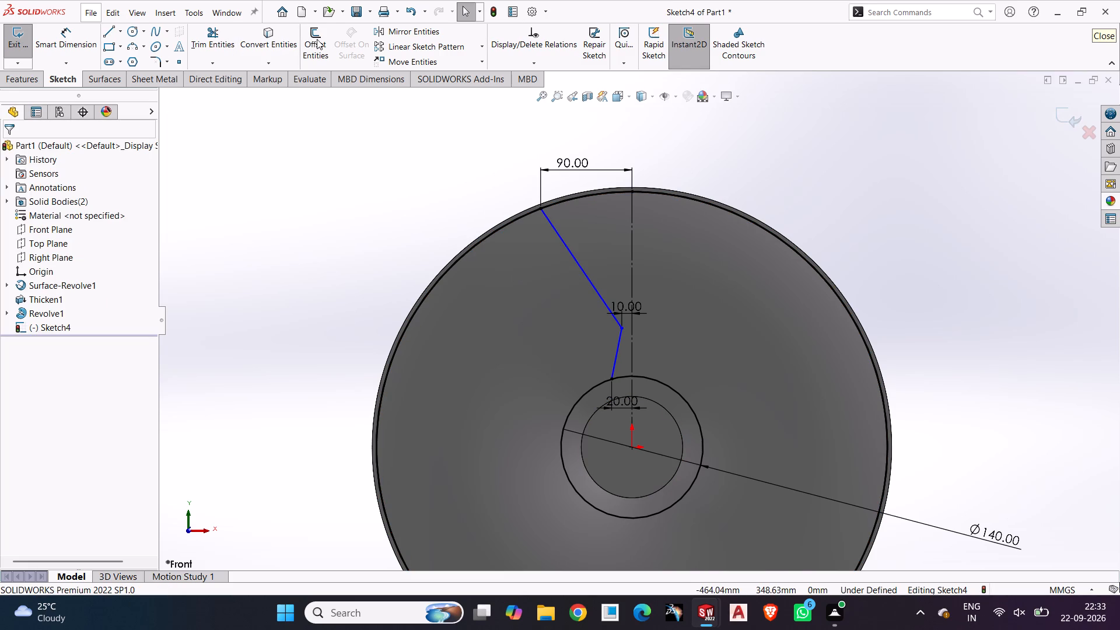
Round the bend between the two spoke lines with a 15 mm sketch fillet.
{"action": "left_click", "coordinate": [155, 65]}
{"action": "key", "text": "1"}
{"action": "key", "text": "5"}
{"action": "key", "text": "Return"}
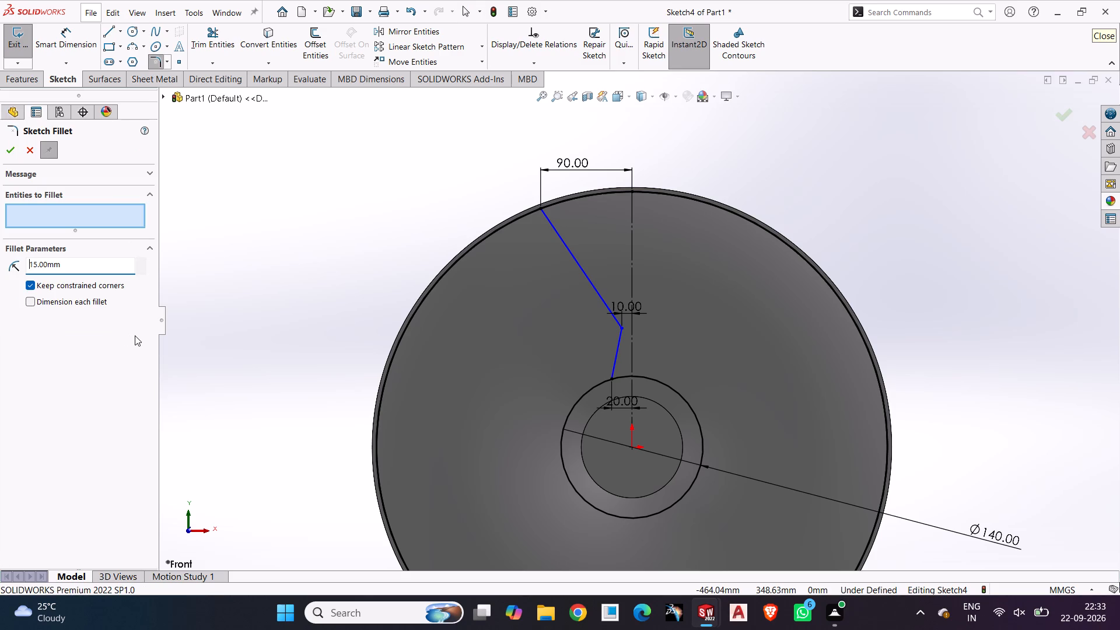
{"action": "scroll", "coordinate": [590, 337], "scroll_direction": "down", "scroll_amount": 5}
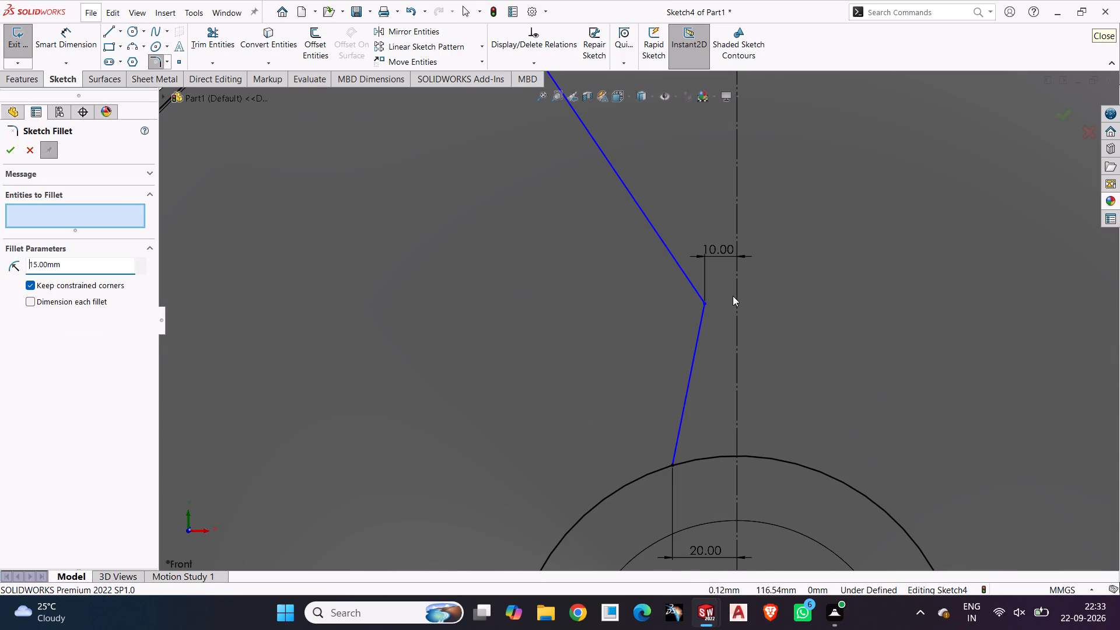
{"action": "left_click", "coordinate": [707, 303]}
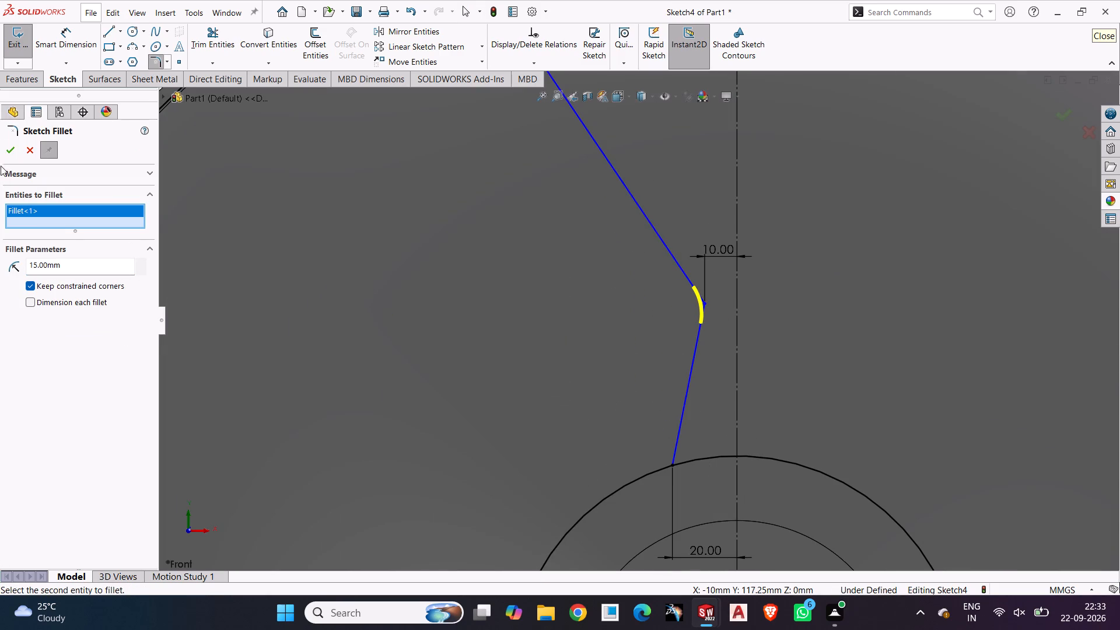
{"action": "left_click", "coordinate": [5, 149]}
{"action": "scroll", "coordinate": [374, 282], "scroll_direction": "up", "scroll_amount": 3}
{"action": "scroll", "coordinate": [523, 292], "scroll_direction": "up", "scroll_amount": 3}
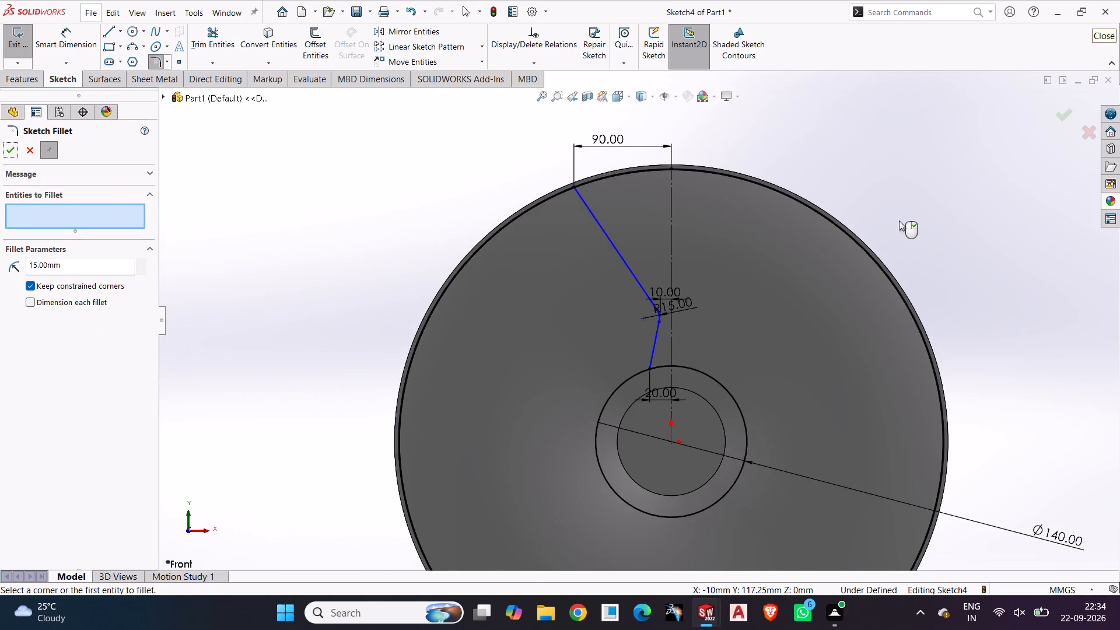
{"action": "scroll", "coordinate": [899, 220], "scroll_direction": "down", "scroll_amount": 3}
{"action": "scroll", "coordinate": [898, 222], "scroll_direction": "up", "scroll_amount": 3}
{"action": "left_click", "coordinate": [12, 150]}
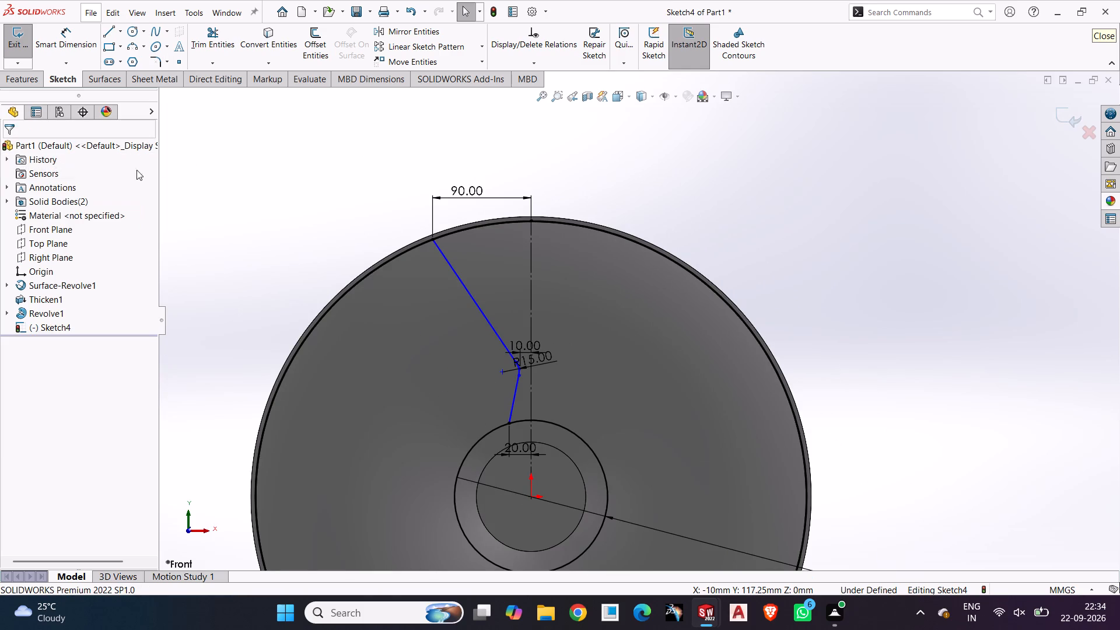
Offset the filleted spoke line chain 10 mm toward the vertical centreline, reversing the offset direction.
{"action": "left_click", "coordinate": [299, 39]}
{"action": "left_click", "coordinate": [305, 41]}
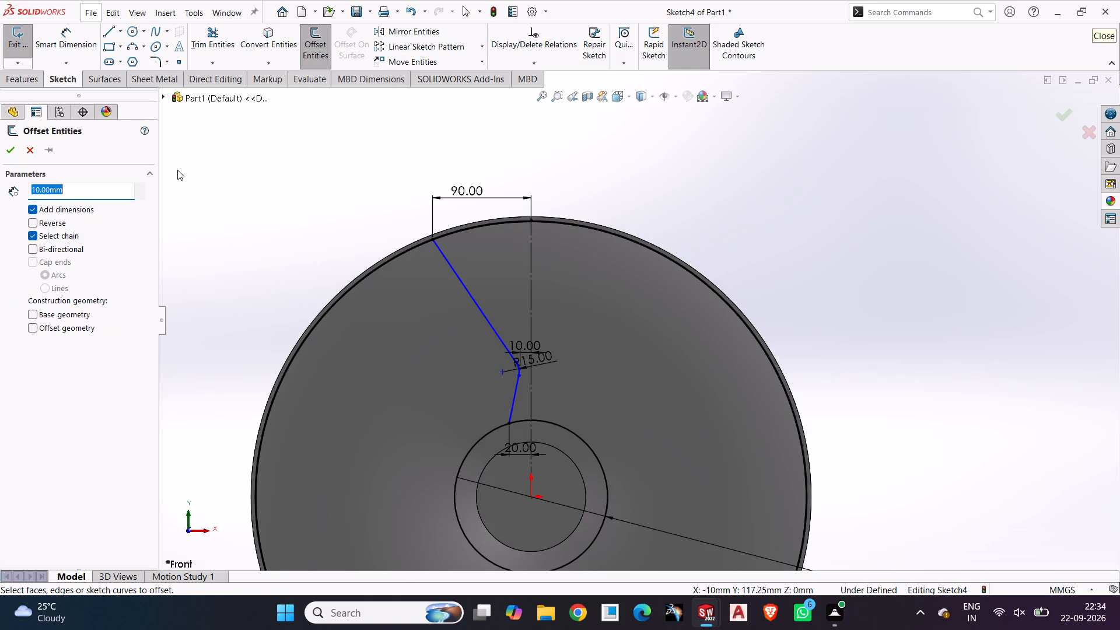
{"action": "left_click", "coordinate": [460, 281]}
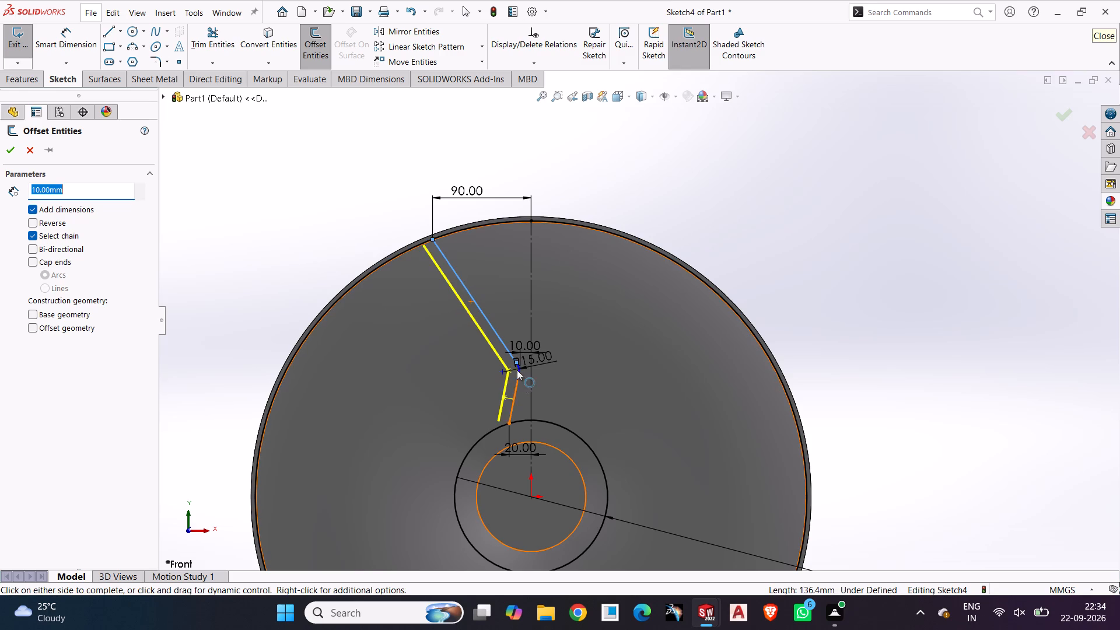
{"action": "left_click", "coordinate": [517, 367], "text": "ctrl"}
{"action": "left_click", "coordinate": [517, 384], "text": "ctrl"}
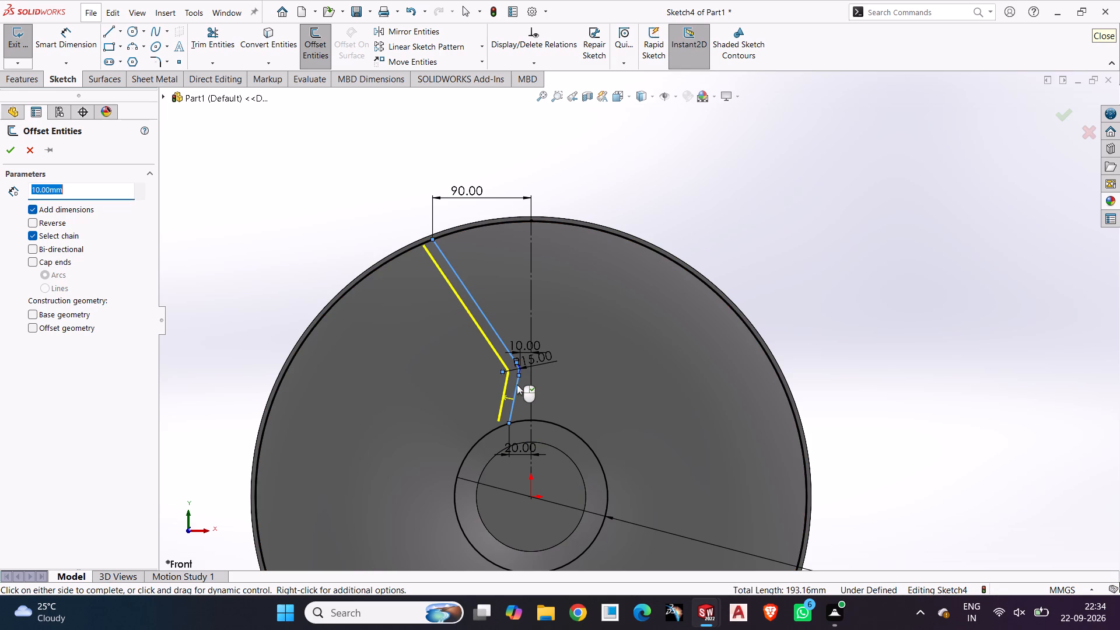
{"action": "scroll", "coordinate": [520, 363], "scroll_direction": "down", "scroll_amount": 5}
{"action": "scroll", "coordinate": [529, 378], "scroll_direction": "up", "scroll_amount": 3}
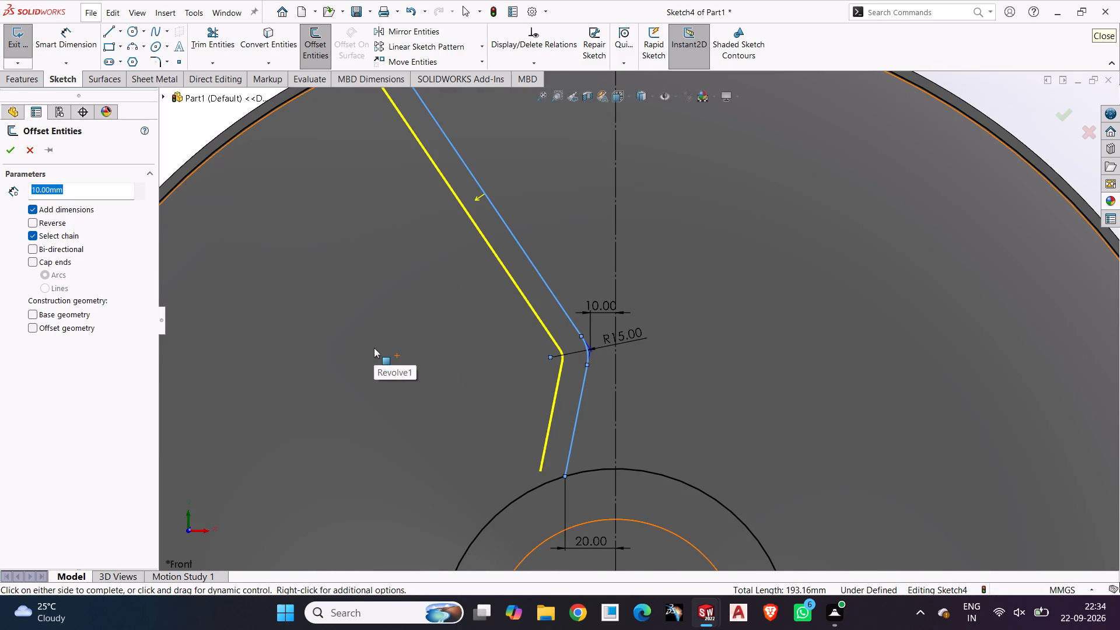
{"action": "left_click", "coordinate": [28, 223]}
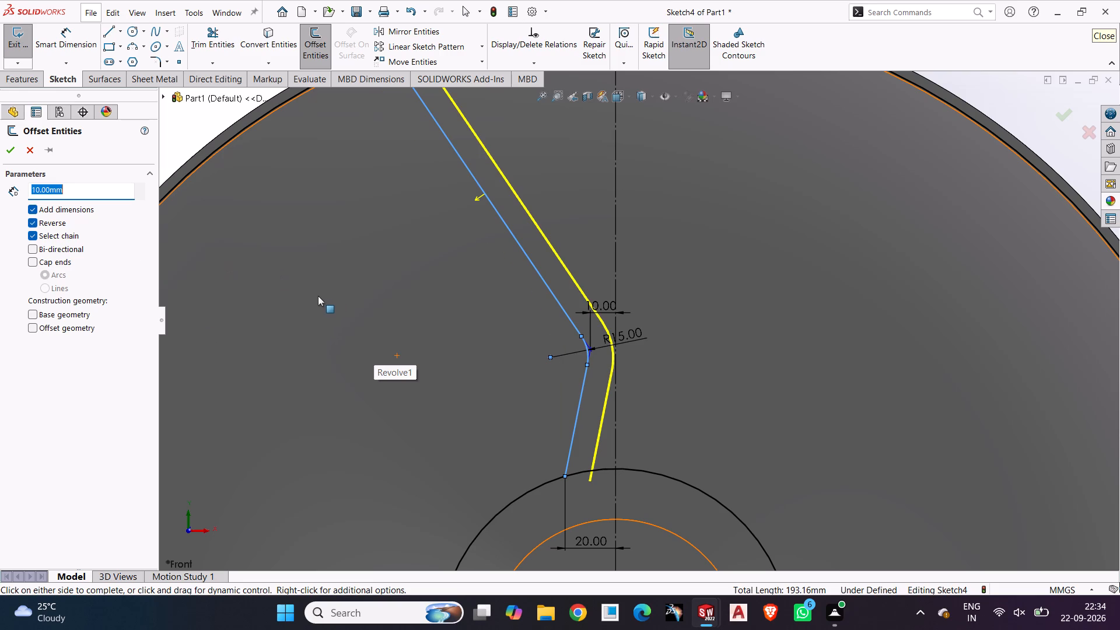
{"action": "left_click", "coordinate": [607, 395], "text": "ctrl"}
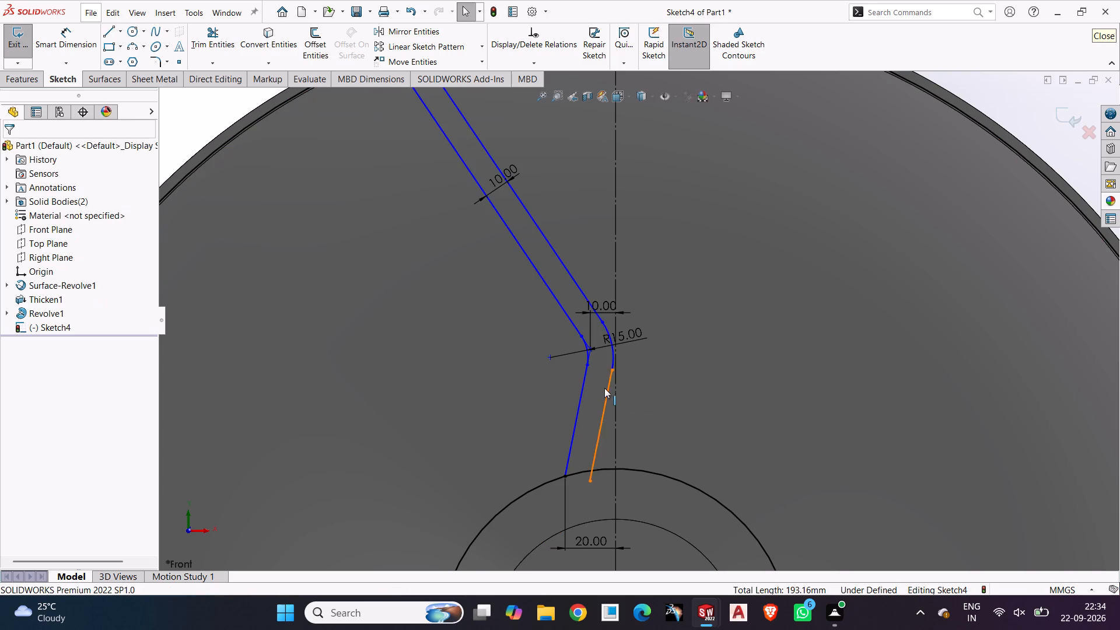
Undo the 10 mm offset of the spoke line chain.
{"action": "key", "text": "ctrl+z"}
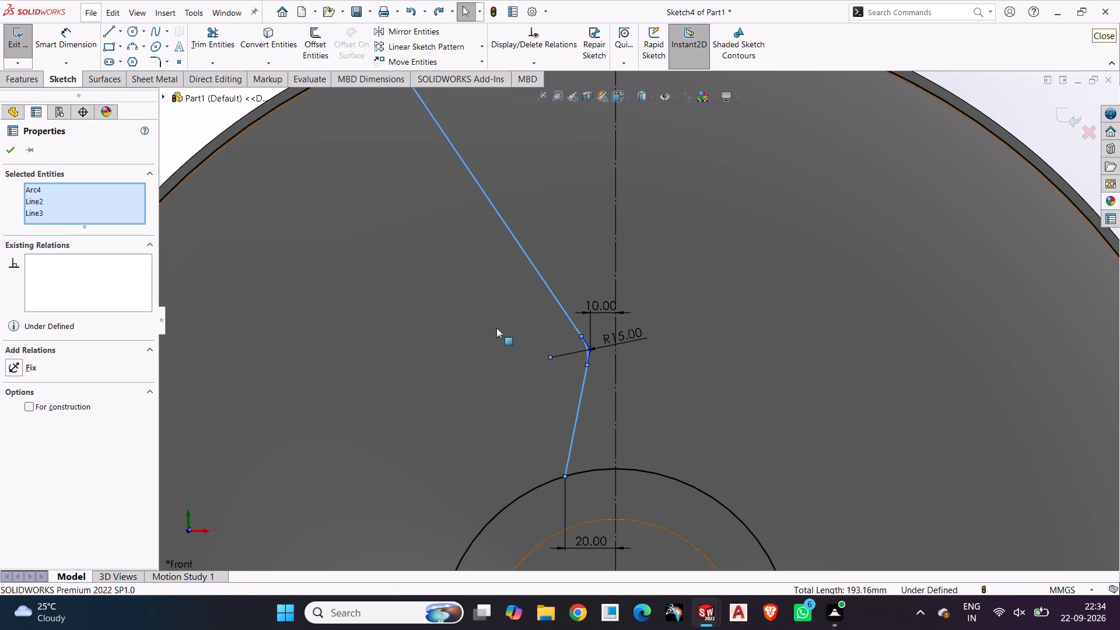
Clear the remaining selection and offset the filleted spoke line chain 10 mm toward the vertical centreline, with the direction reversed.
{"action": "right_click", "coordinate": [42, 201]}
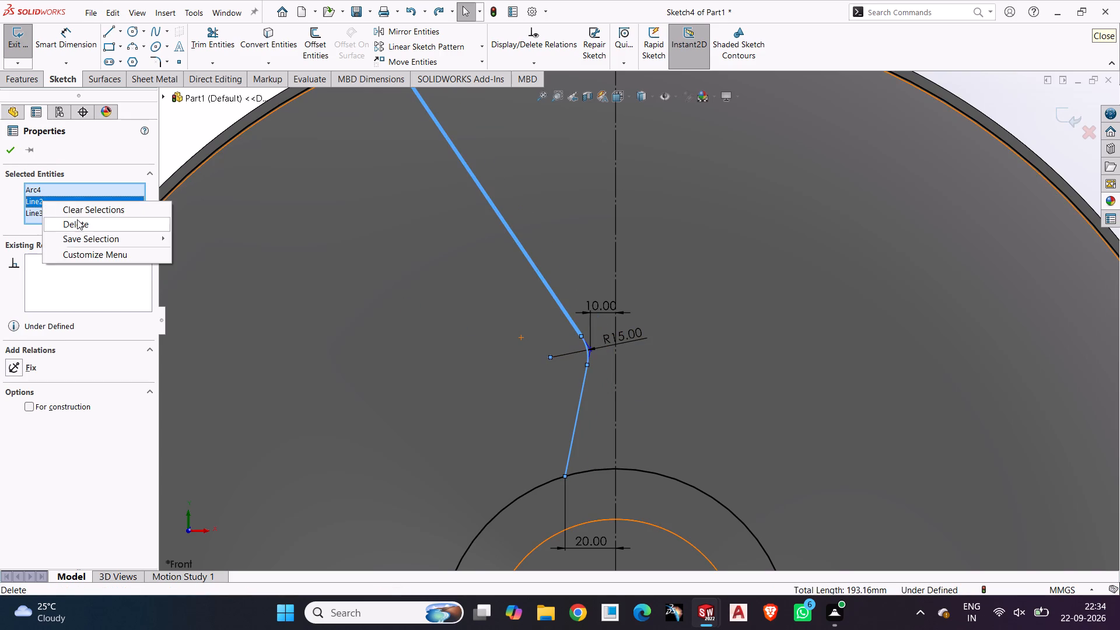
{"action": "left_click", "coordinate": [77, 219]}
{"action": "left_click", "coordinate": [43, 200]}
{"action": "right_click", "coordinate": [43, 200]}
{"action": "left_click", "coordinate": [86, 220]}
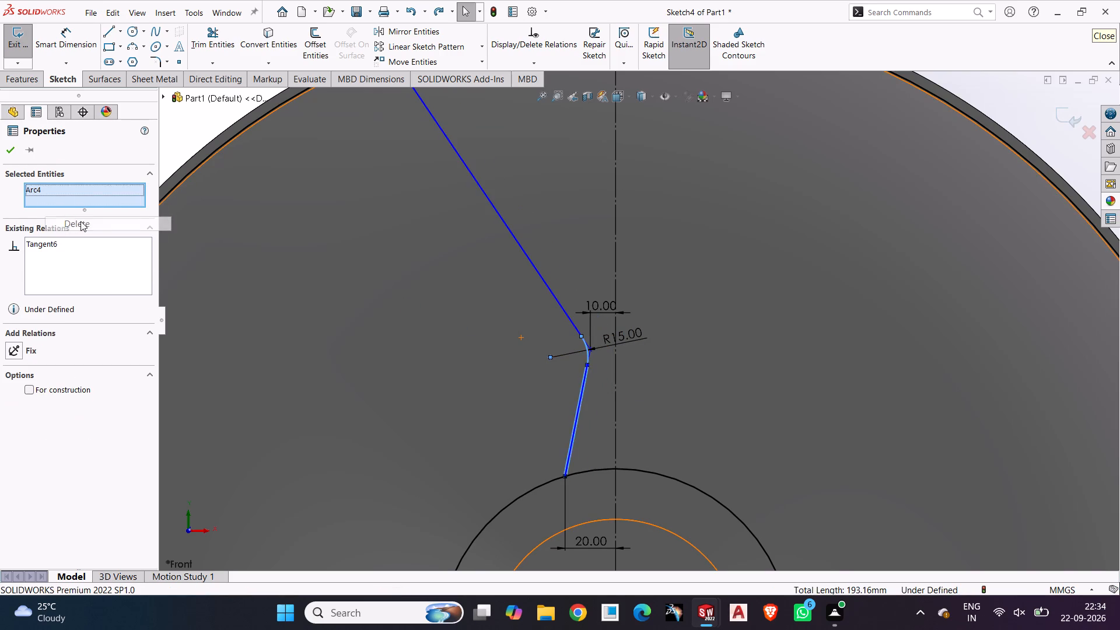
{"action": "left_click", "coordinate": [14, 146]}
{"action": "left_click", "coordinate": [183, 121]}
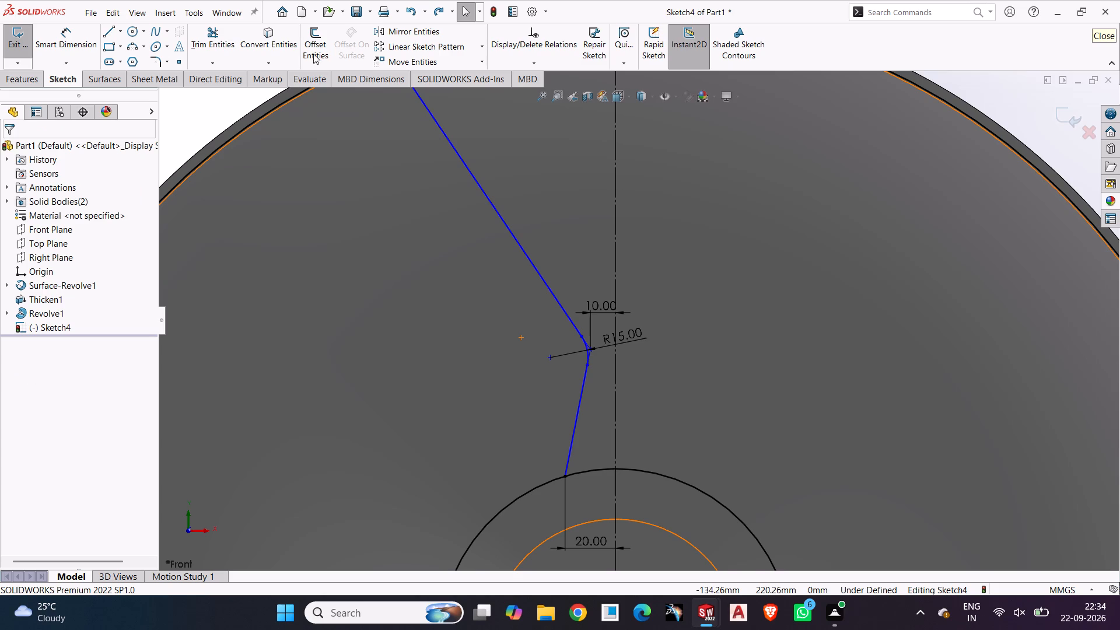
{"action": "left_click", "coordinate": [314, 50]}
{"action": "left_click", "coordinate": [454, 149]}
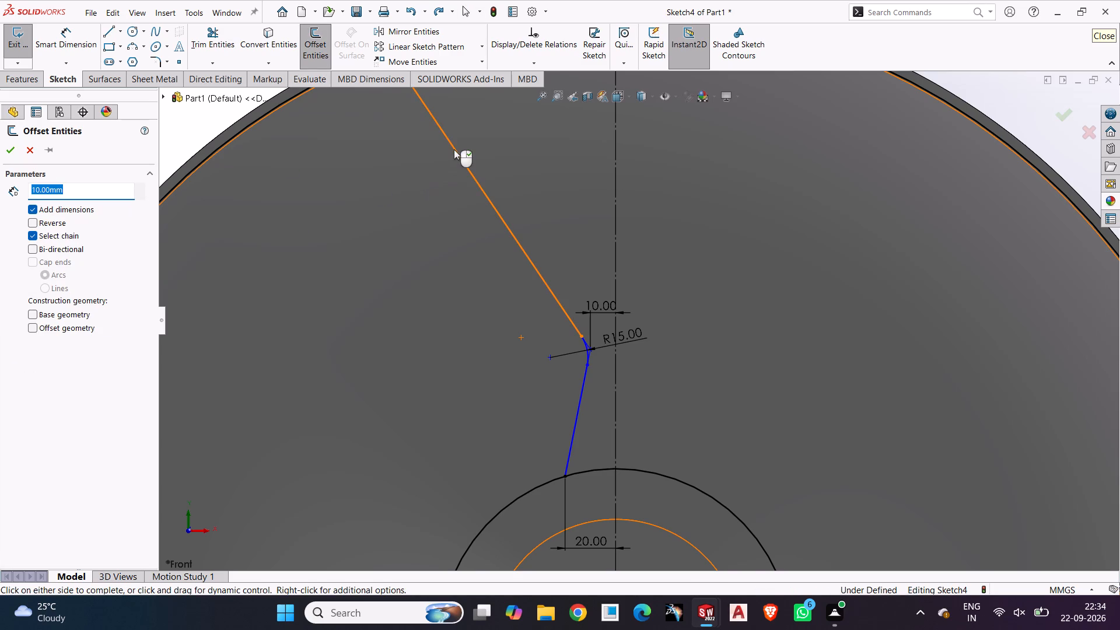
{"action": "left_click", "coordinate": [37, 225]}
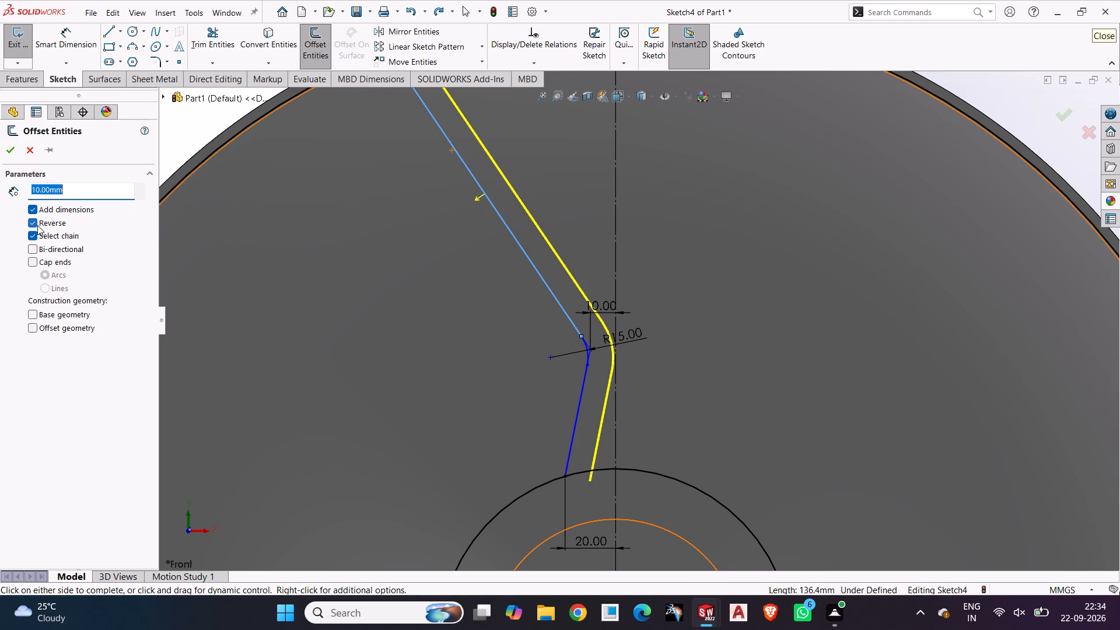
{"action": "left_click", "coordinate": [11, 148]}
Trim away the offset chain's bend arc and its lower line down to the hub circle, keeping the upper offset line.
{"action": "left_click", "coordinate": [213, 31]}
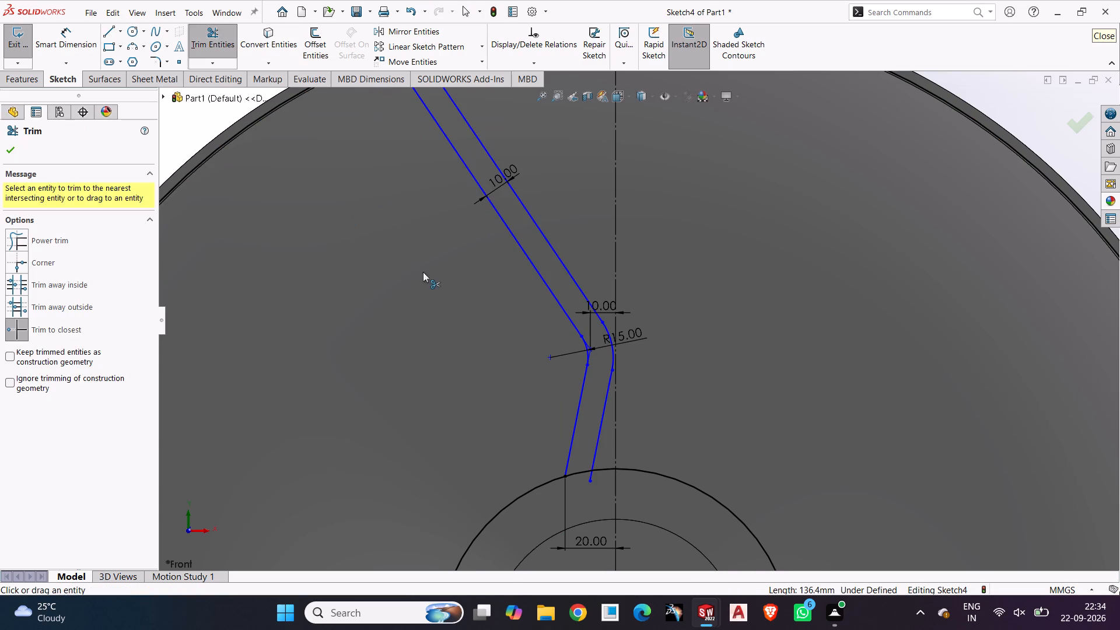
{"action": "left_click", "coordinate": [604, 412]}
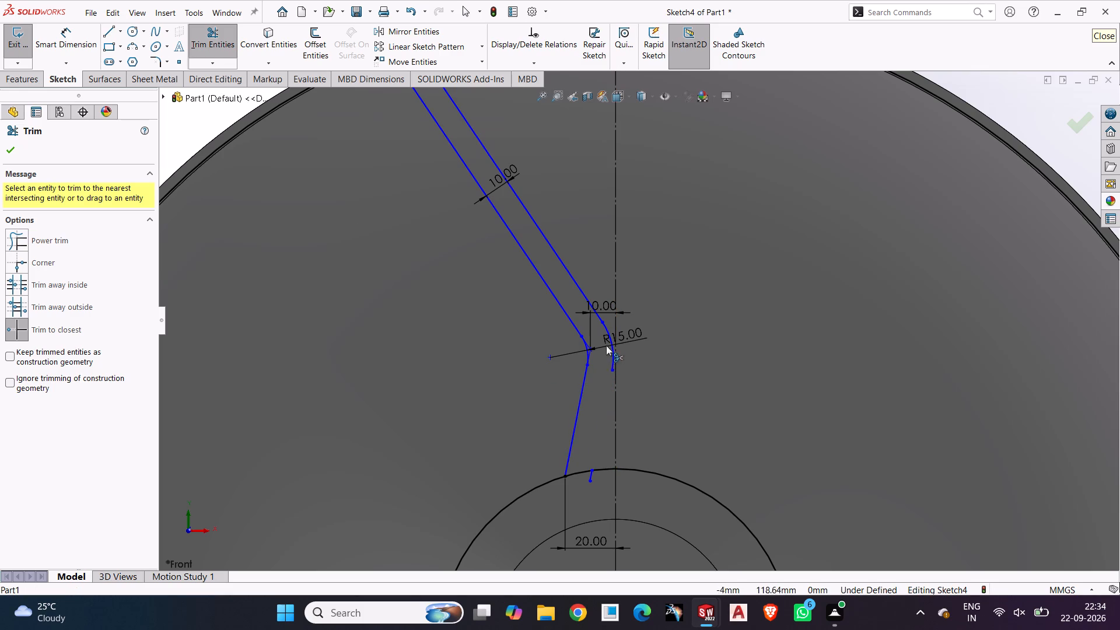
{"action": "left_click", "coordinate": [609, 336]}
{"action": "left_click", "coordinate": [15, 145]}
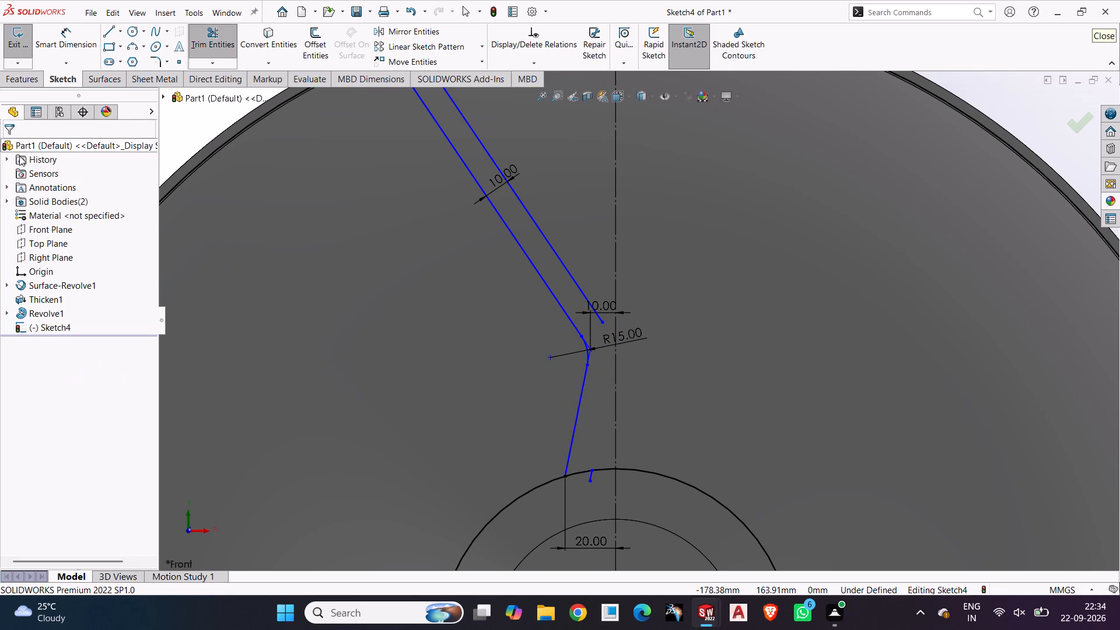
{"action": "left_click", "coordinate": [191, 135]}
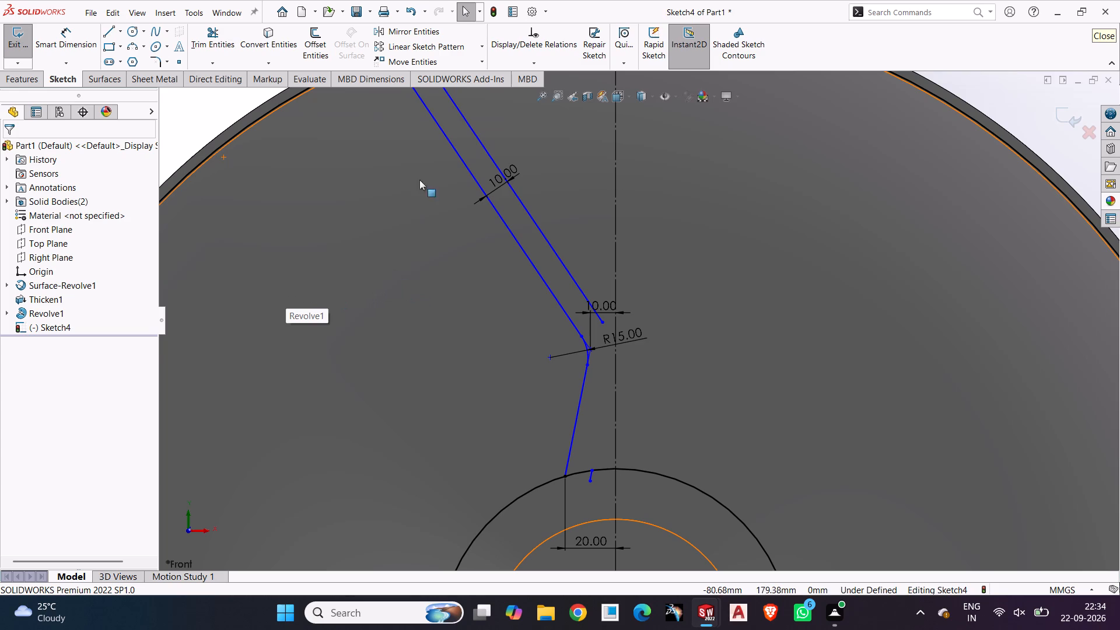
Mirror the outer spoke outline, made of the upper line, fillet arc and lower line, about the vertical centreline.
{"action": "left_click", "coordinate": [402, 30]}
{"action": "scroll", "coordinate": [595, 268], "scroll_direction": "up", "scroll_amount": 3}
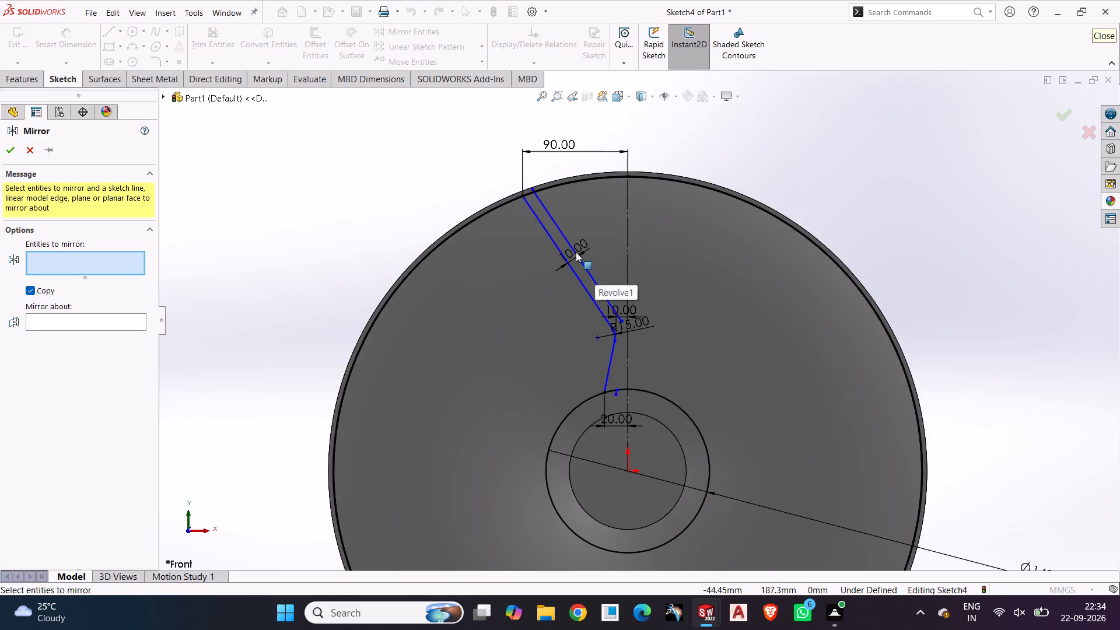
{"action": "left_click", "coordinate": [549, 230]}
{"action": "scroll", "coordinate": [617, 347], "scroll_direction": "down", "scroll_amount": 7}
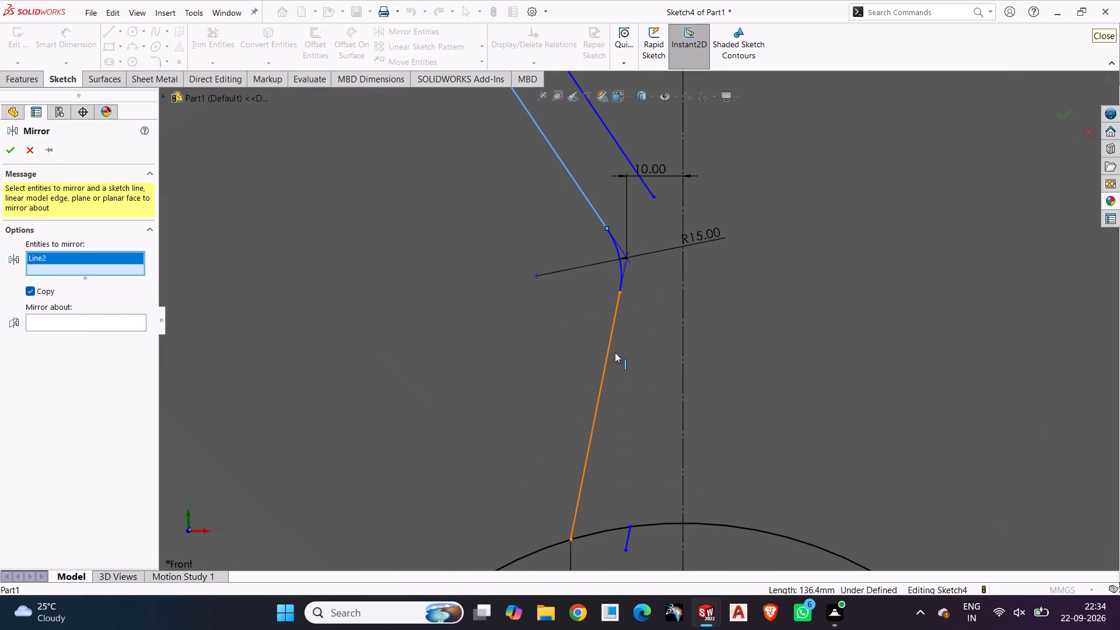
{"action": "left_click", "coordinate": [619, 266]}
{"action": "left_click", "coordinate": [607, 342]}
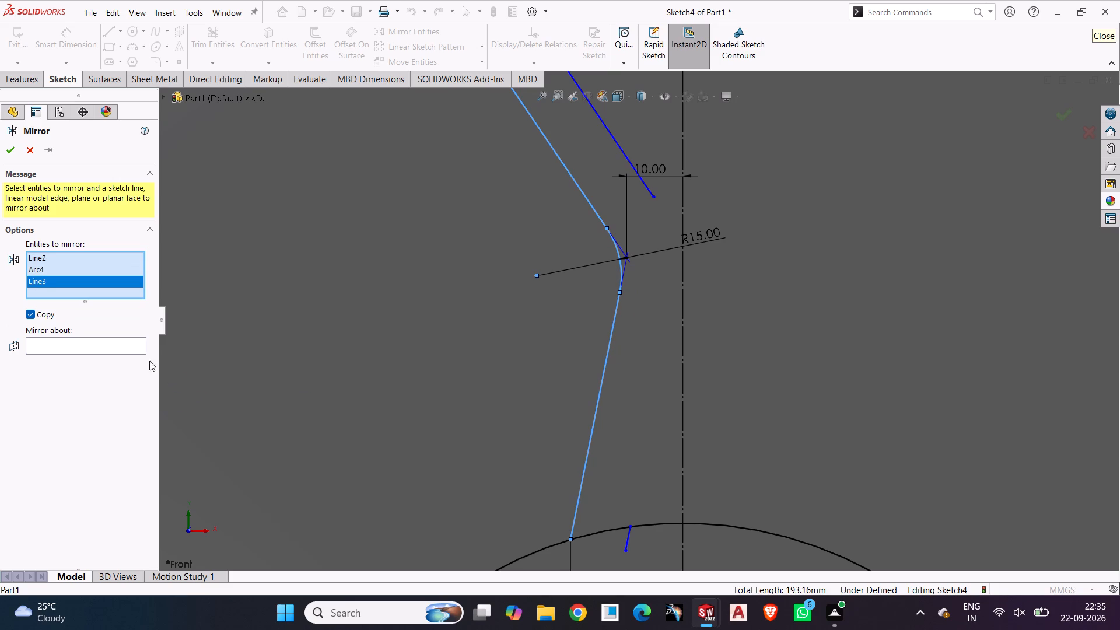
{"action": "left_click", "coordinate": [121, 344]}
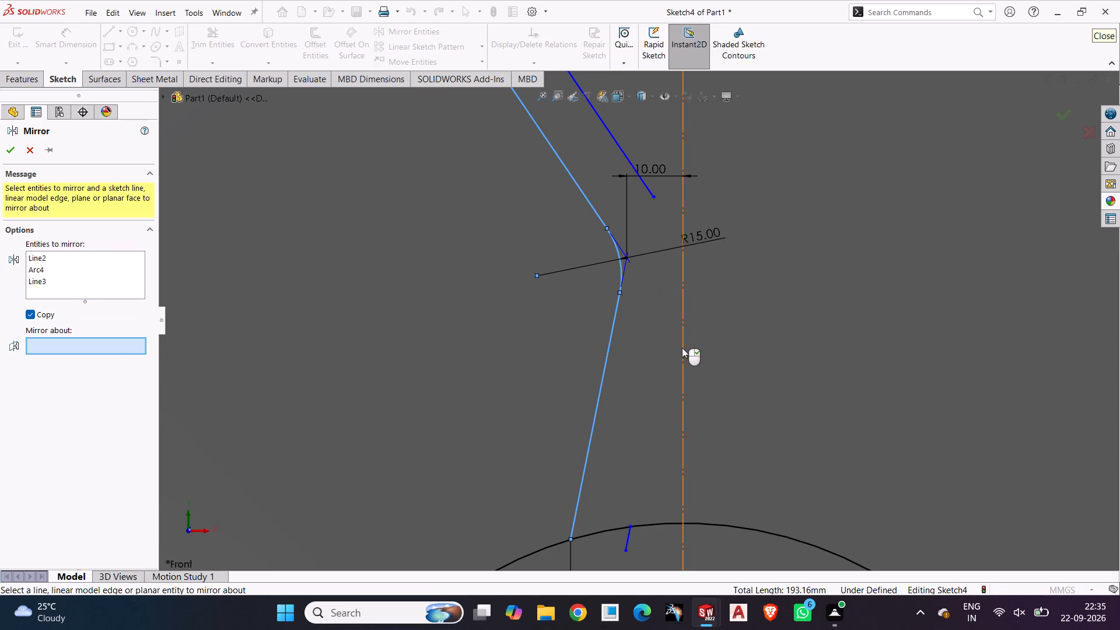
{"action": "left_click", "coordinate": [682, 348]}
{"action": "left_click", "coordinate": [13, 153]}
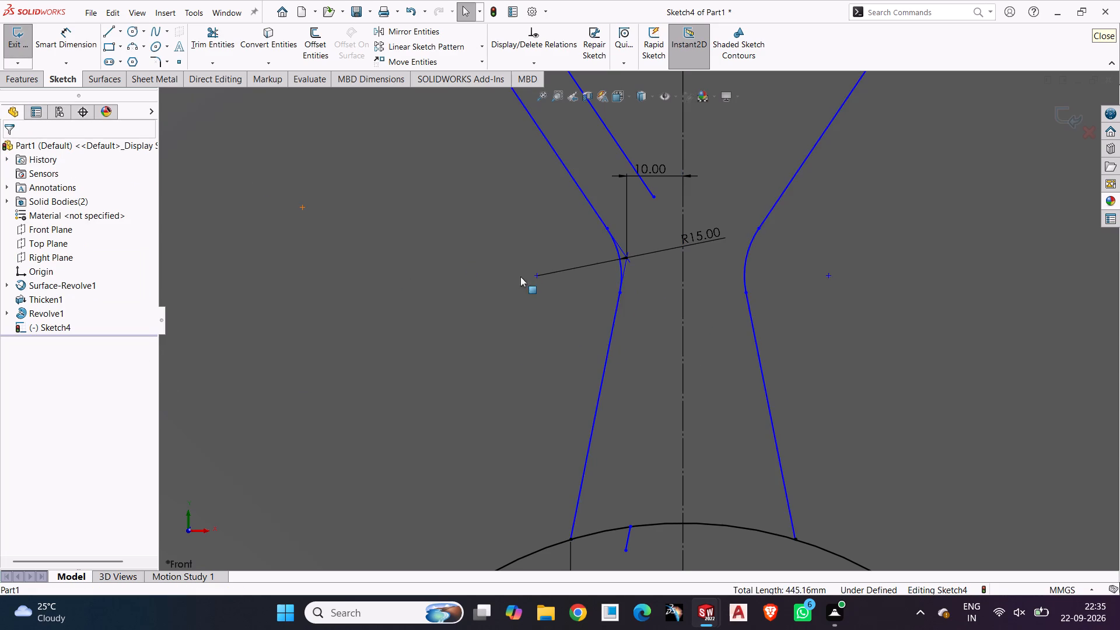
Mirror the upper offset line about the vertical centreline.
{"action": "scroll", "coordinate": [750, 275], "scroll_direction": "up", "scroll_amount": 8}
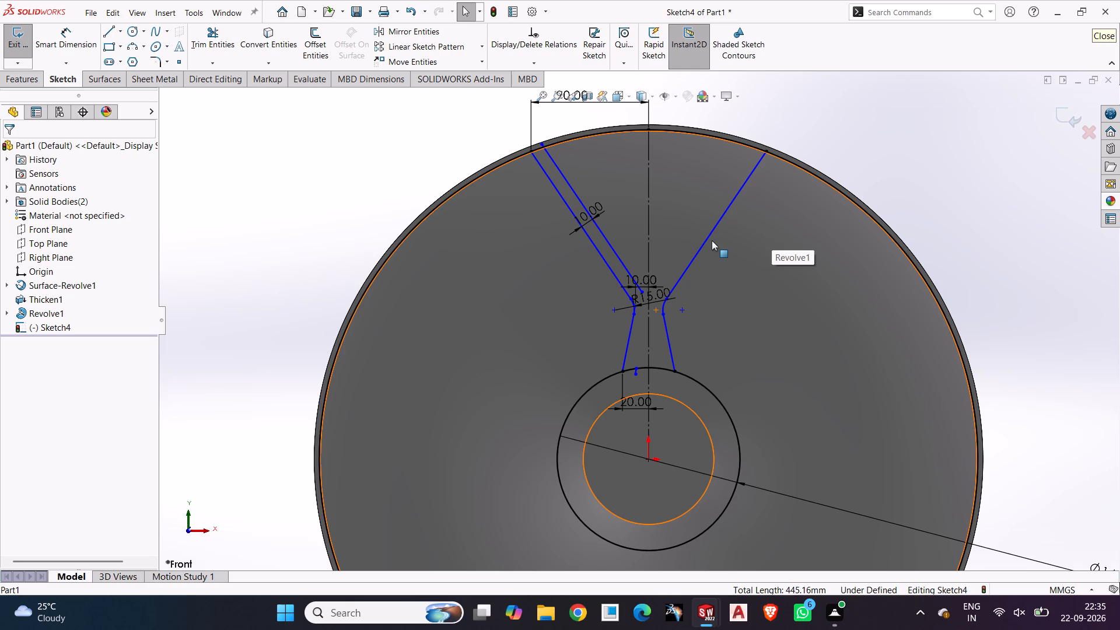
{"action": "left_click", "coordinate": [398, 35]}
{"action": "left_click", "coordinate": [624, 262]}
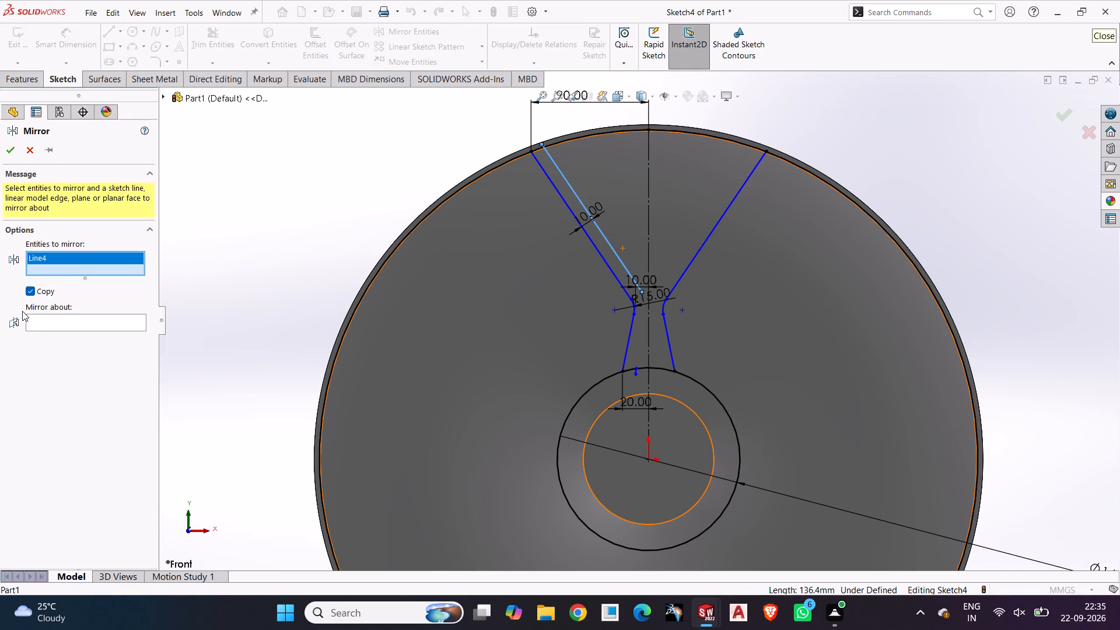
{"action": "left_click", "coordinate": [37, 318]}
{"action": "left_click", "coordinate": [647, 199]}
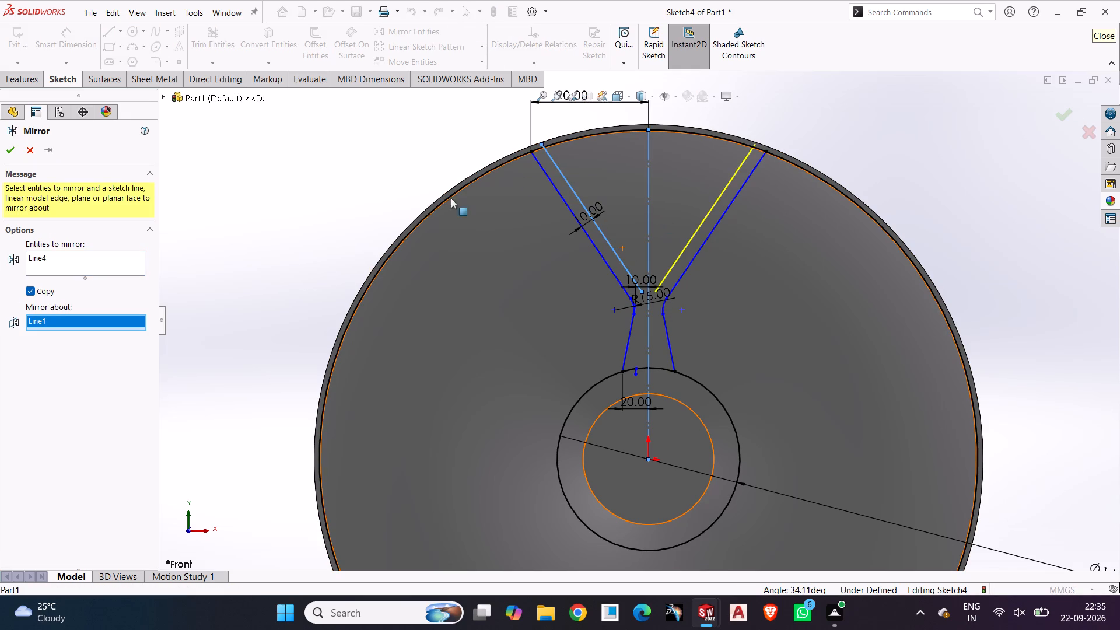
{"action": "double_click", "coordinate": [1, 147]}
Join the two inner offset lines at the bottom of the V with a 15 mm sketch fillet, accepting the loss of relations.
{"action": "scroll", "coordinate": [666, 226], "scroll_direction": "down", "scroll_amount": 4}
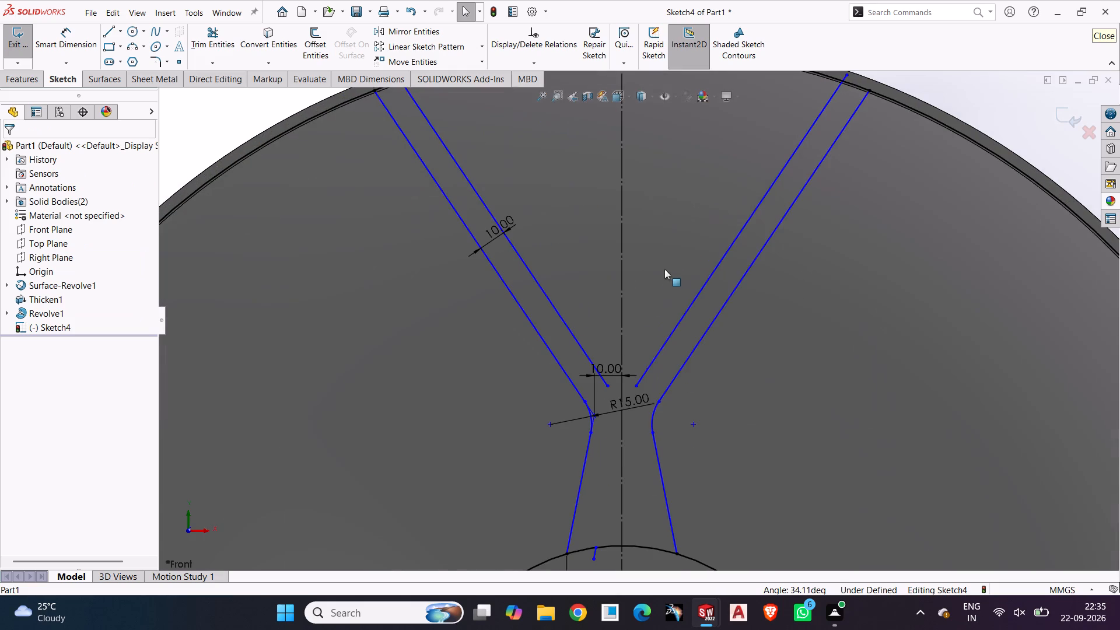
{"action": "scroll", "coordinate": [639, 352], "scroll_direction": "down", "scroll_amount": 2}
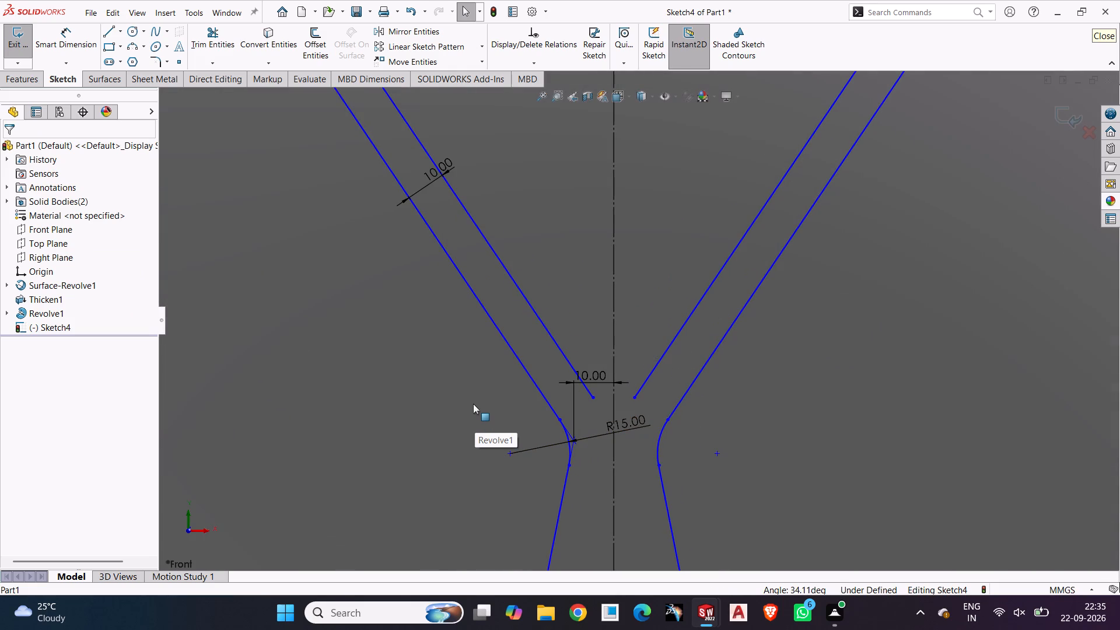
{"action": "left_click", "coordinate": [152, 66]}
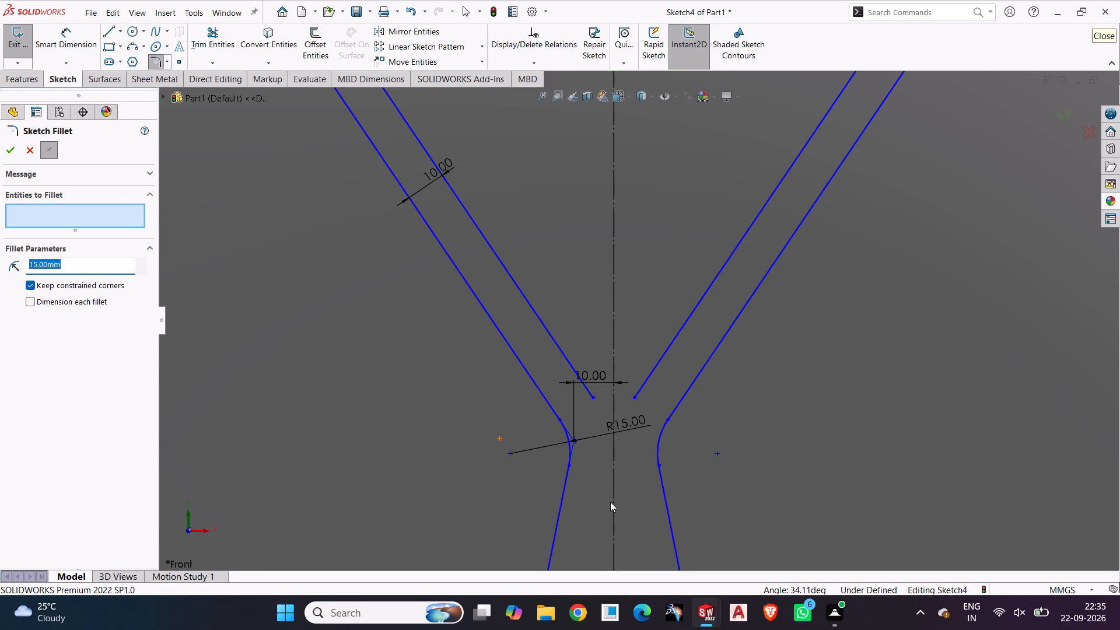
{"action": "left_click", "coordinate": [594, 397]}
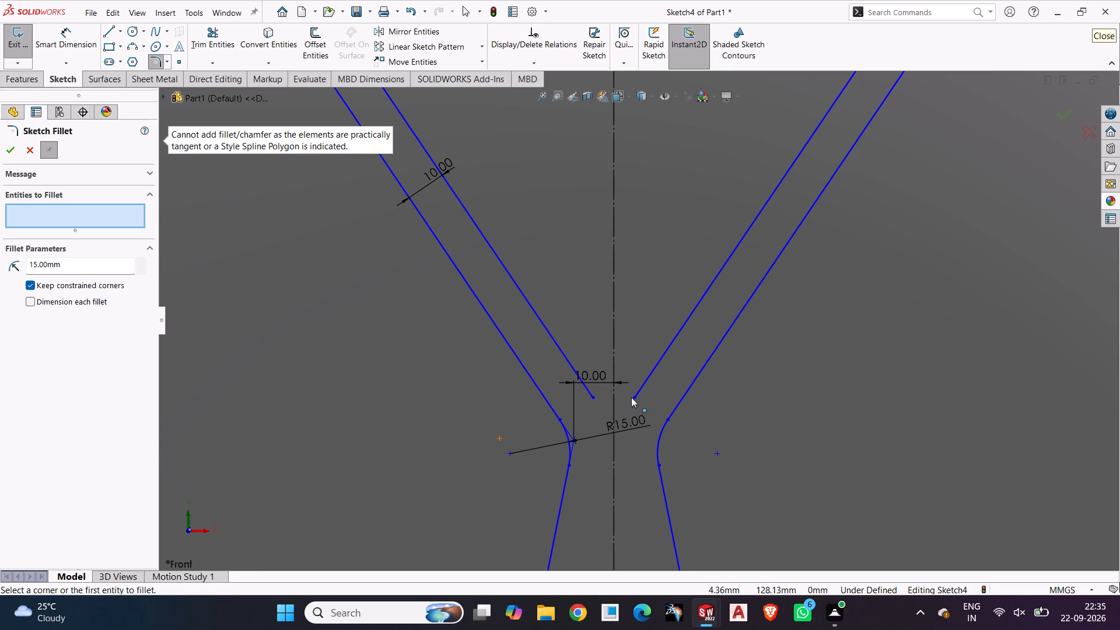
{"action": "left_click", "coordinate": [631, 397]}
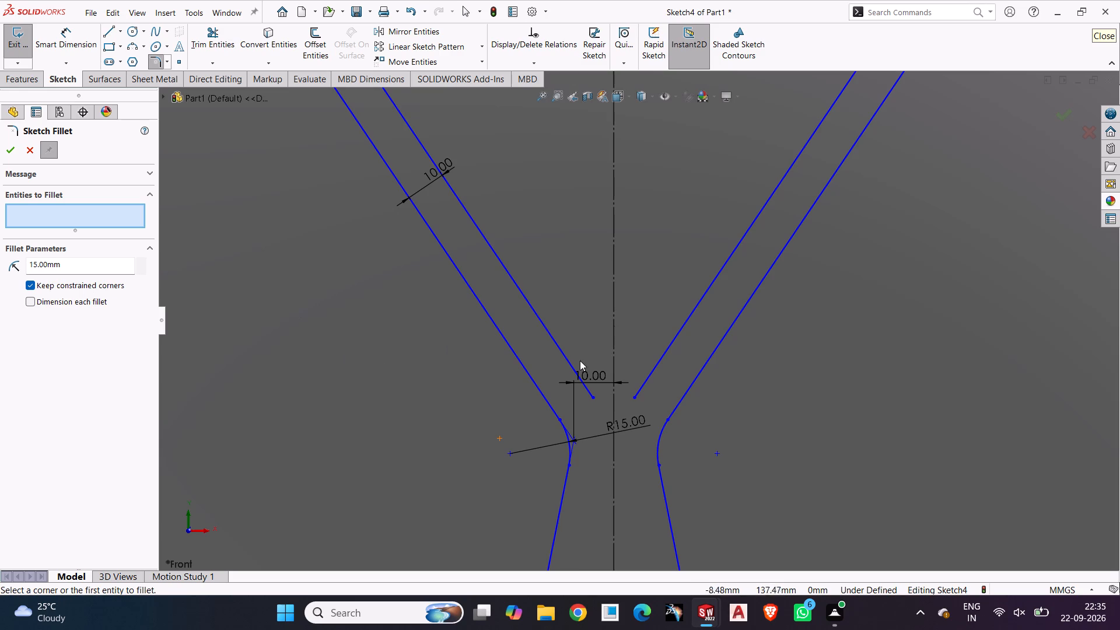
{"action": "left_click", "coordinate": [554, 338]}
{"action": "left_click", "coordinate": [688, 318]}
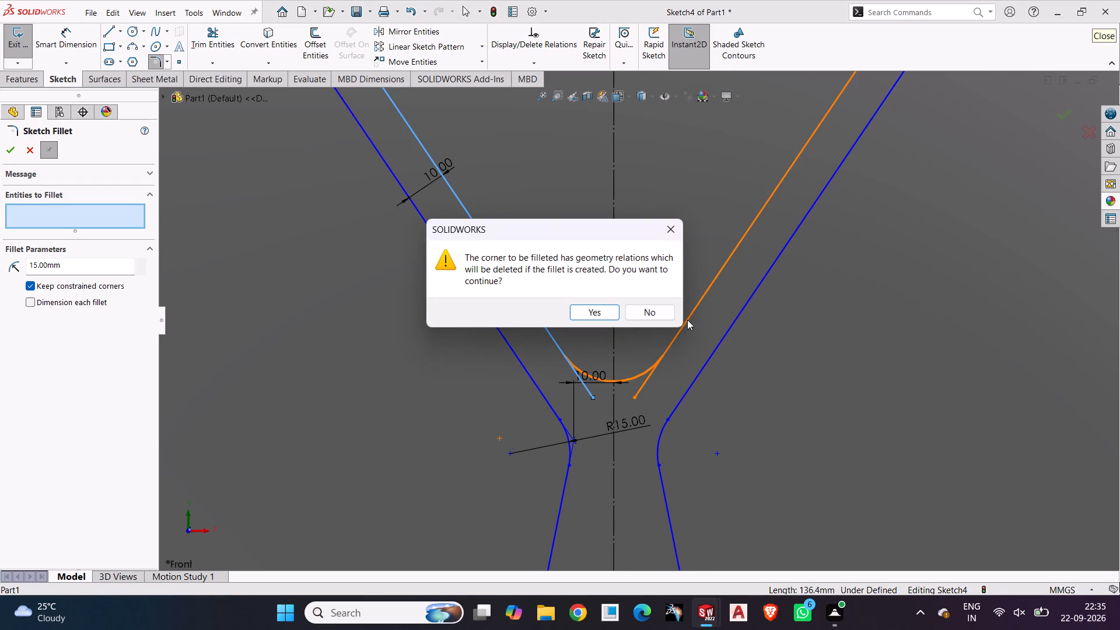
{"action": "left_click_drag", "start_coordinate": [574, 306], "coordinate": [578, 311]}
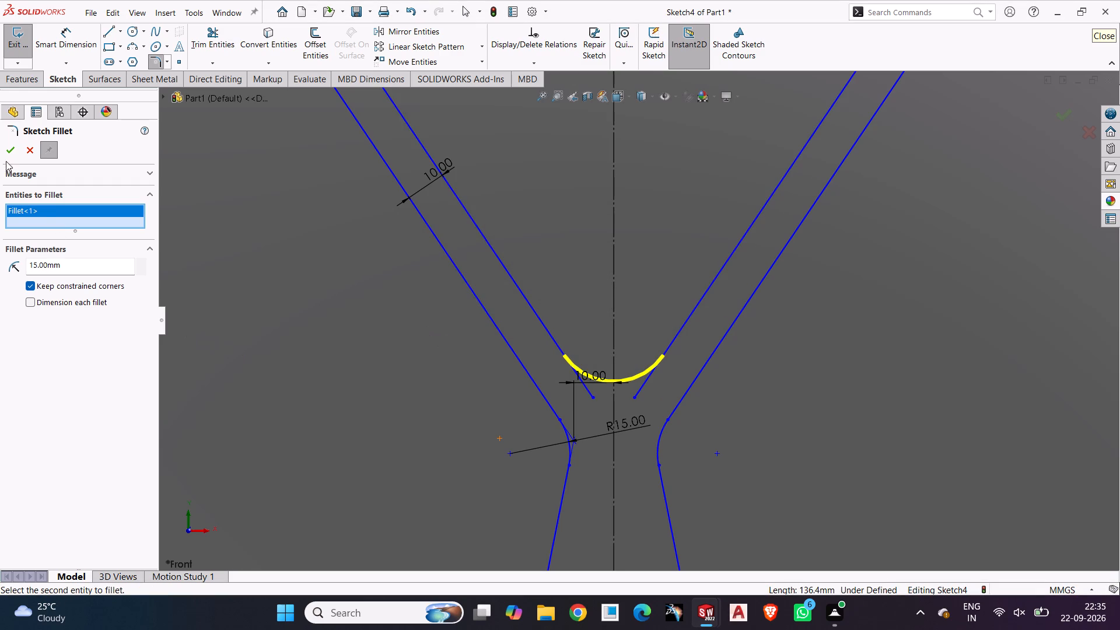
{"action": "left_click", "coordinate": [6, 150]}
{"action": "left_click", "coordinate": [834, 370]}
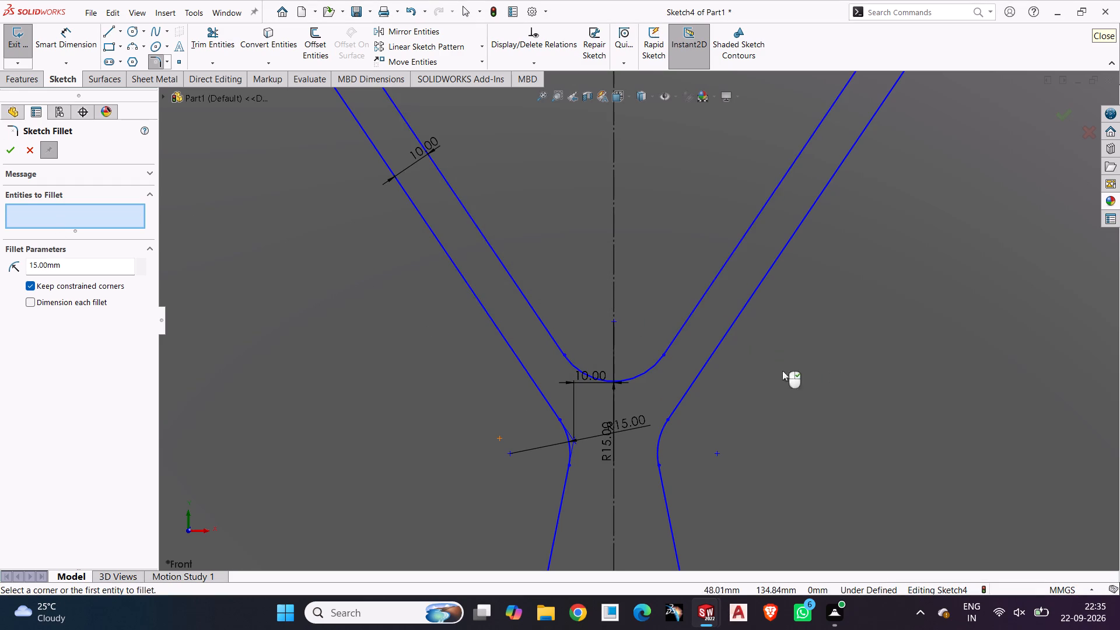
Reposition the outer fillet's R15 dimension outside the spoke outline and move the neck's 10 mm dimension lower.
{"action": "scroll", "coordinate": [710, 390], "scroll_direction": "up", "scroll_amount": 3}
{"action": "scroll", "coordinate": [710, 390], "scroll_direction": "down", "scroll_amount": 3}
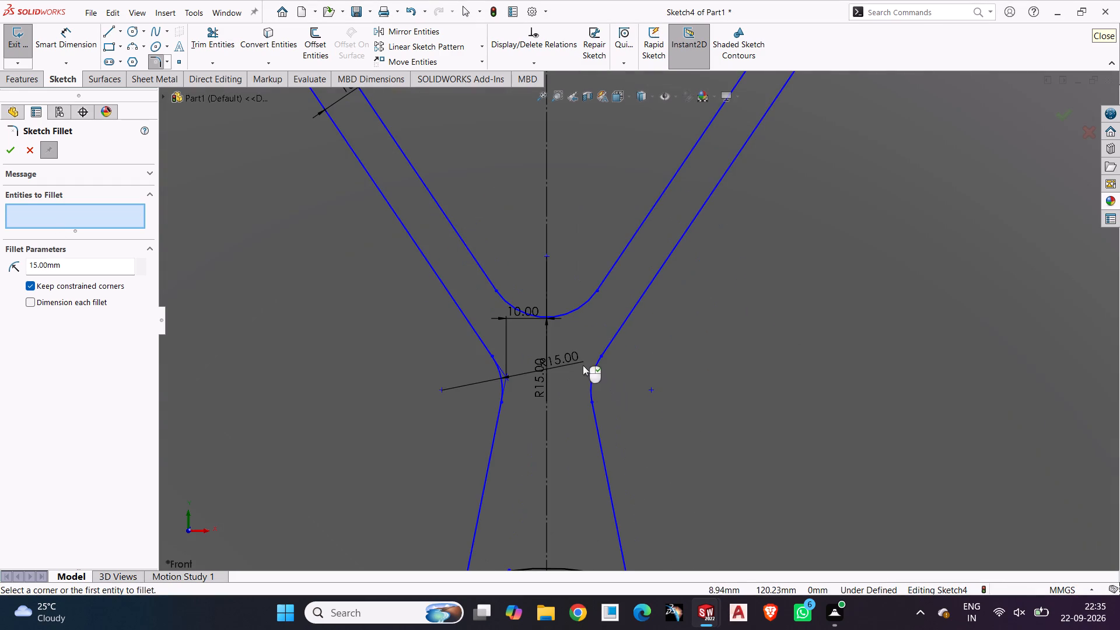
{"action": "left_click_drag", "start_coordinate": [568, 358], "coordinate": [405, 376]}
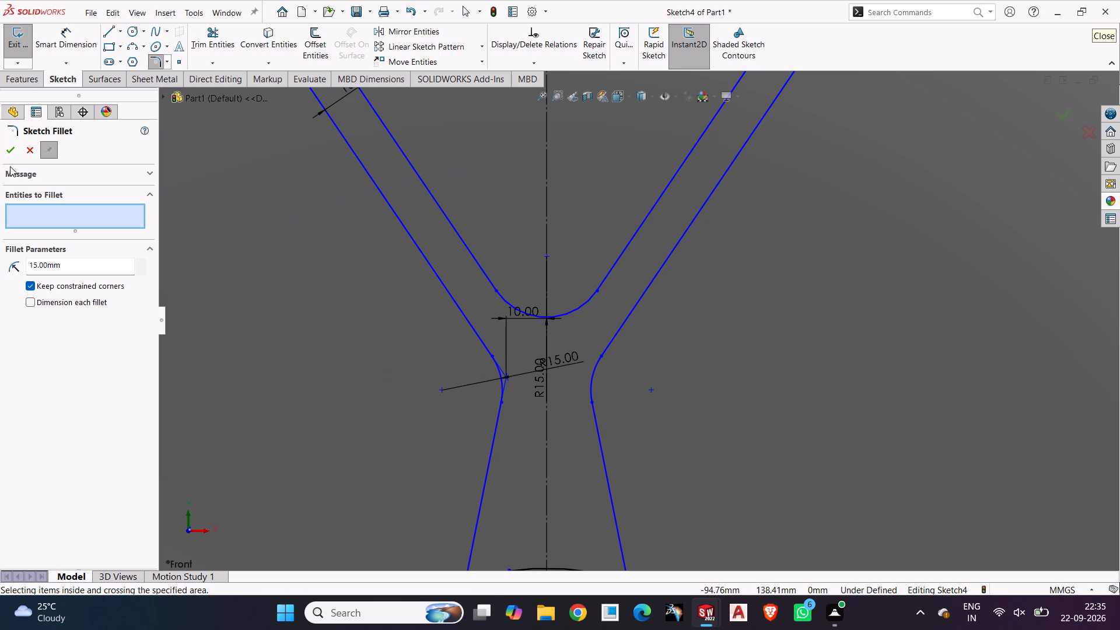
{"action": "left_click", "coordinate": [6, 158]}
{"action": "left_click_drag", "start_coordinate": [568, 364], "coordinate": [444, 418]}
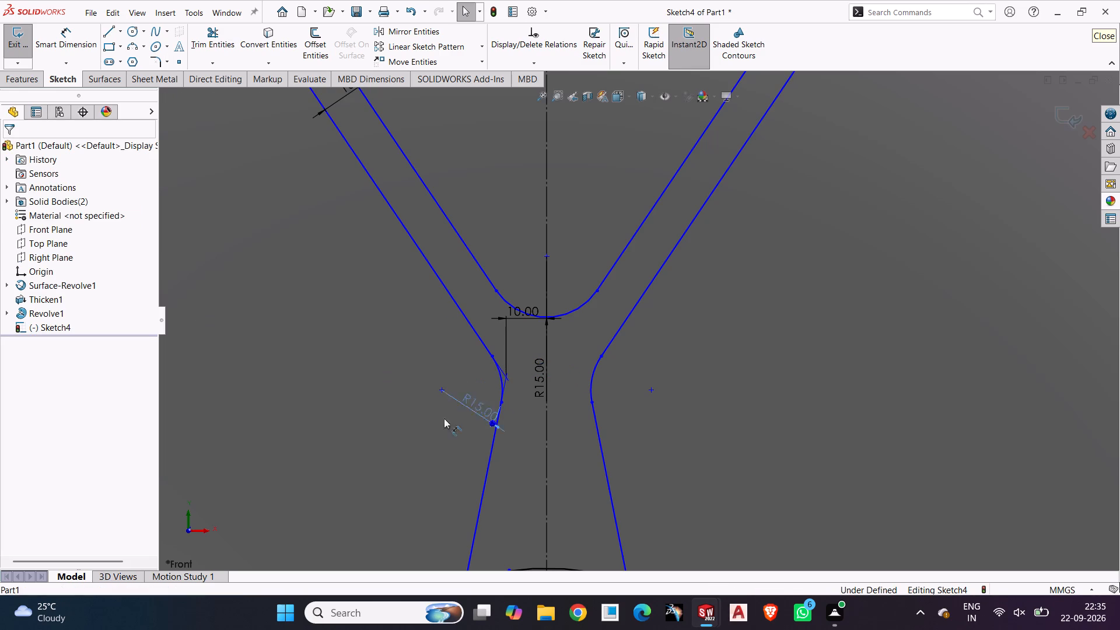
{"action": "left_click_drag", "start_coordinate": [444, 418], "coordinate": [402, 424]}
{"action": "left_click", "coordinate": [376, 369]}
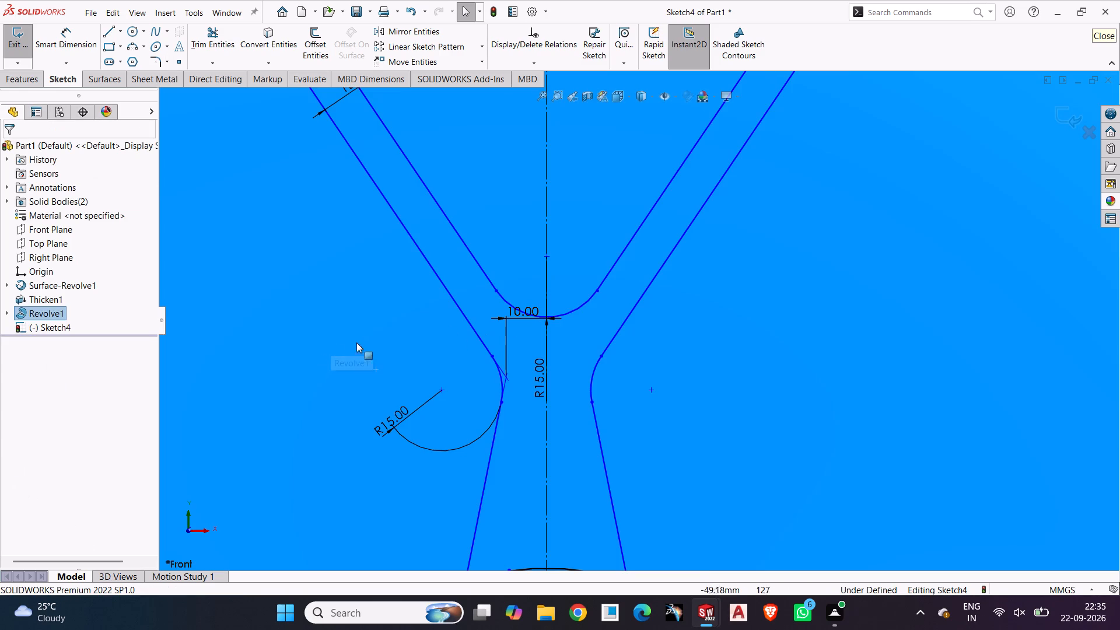
{"action": "scroll", "coordinate": [368, 355], "scroll_direction": "up", "scroll_amount": 8}
{"action": "left_click", "coordinate": [336, 310]}
{"action": "scroll", "coordinate": [633, 332], "scroll_direction": "down", "scroll_amount": 8}
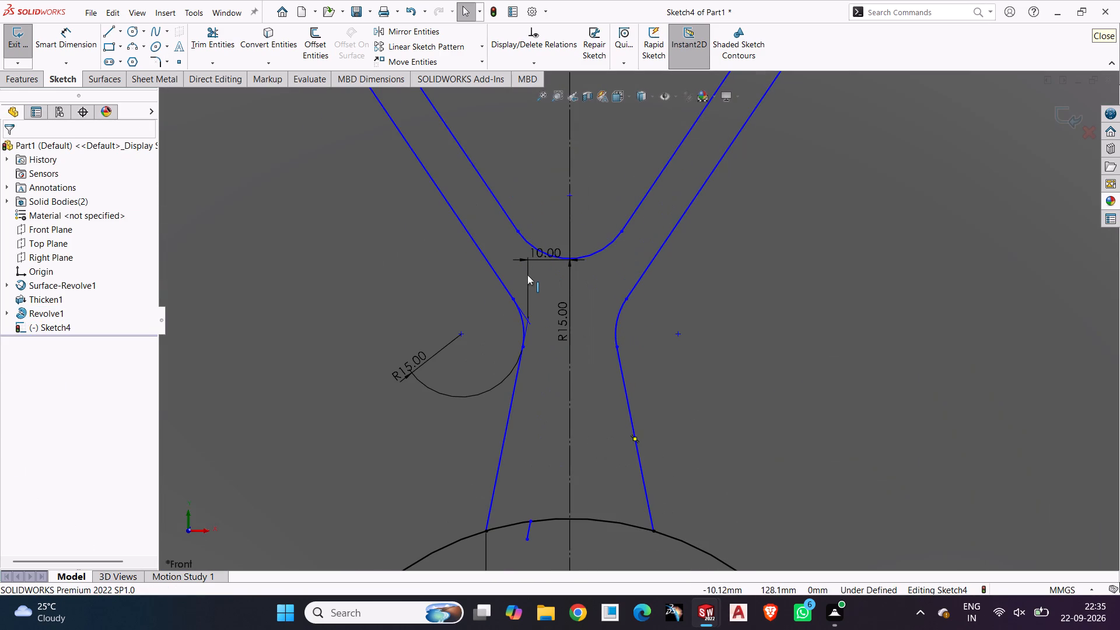
{"action": "left_click_drag", "start_coordinate": [533, 261], "coordinate": [533, 313]}
{"action": "scroll", "coordinate": [335, 299], "scroll_direction": "up", "scroll_amount": 3}
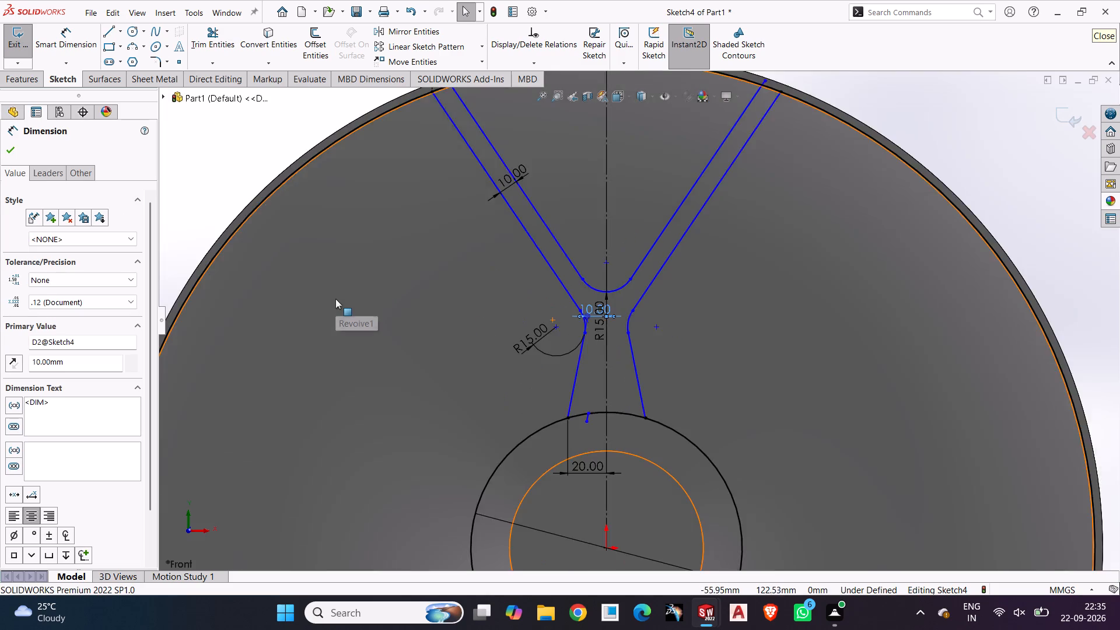
{"action": "scroll", "coordinate": [335, 299], "scroll_direction": "up", "scroll_amount": 3}
{"action": "left_click", "coordinate": [305, 268]}
Add a driven radius dimension to the inner fillet arc, placing its text above the arc inside the V.
{"action": "scroll", "coordinate": [608, 311], "scroll_direction": "down", "scroll_amount": 3}
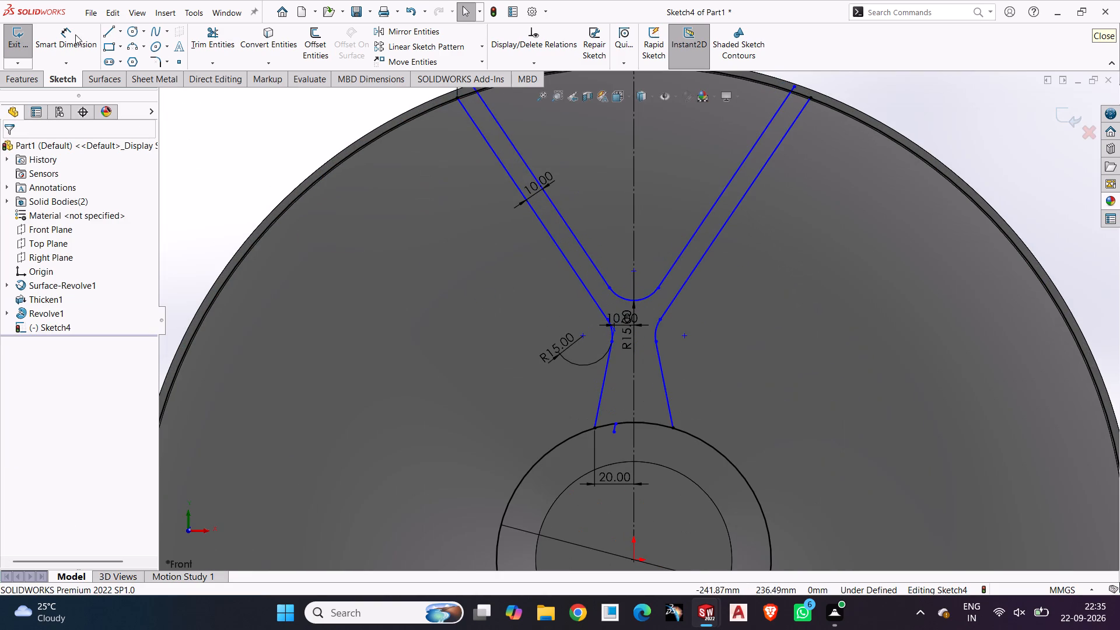
{"action": "left_click", "coordinate": [75, 34]}
{"action": "left_click", "coordinate": [647, 299]}
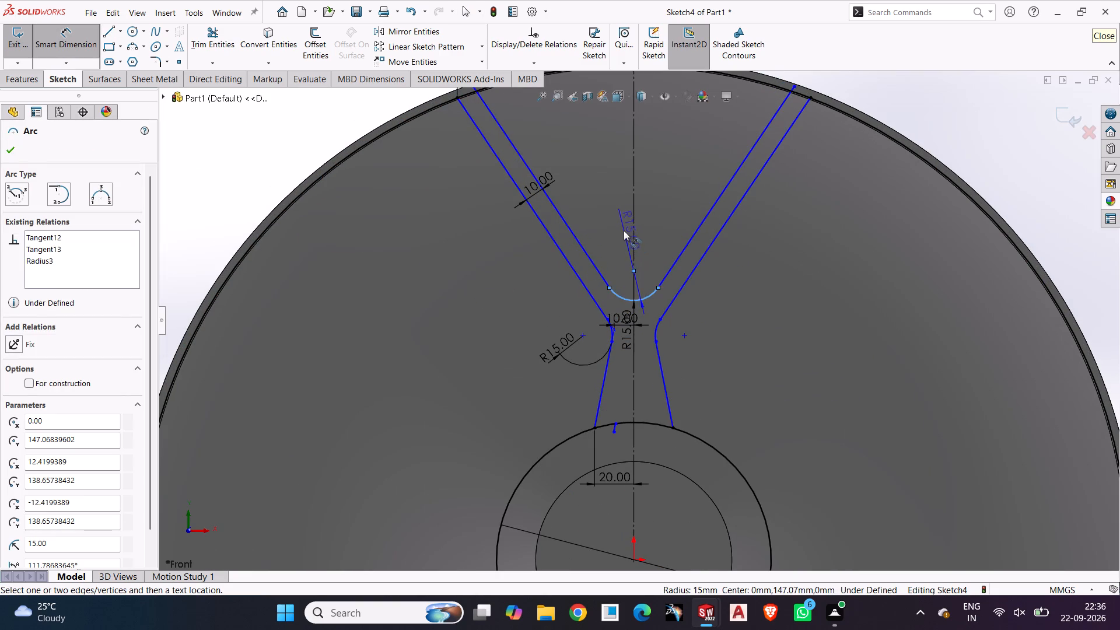
{"action": "left_click", "coordinate": [621, 226]}
{"action": "left_click", "coordinate": [650, 300]}
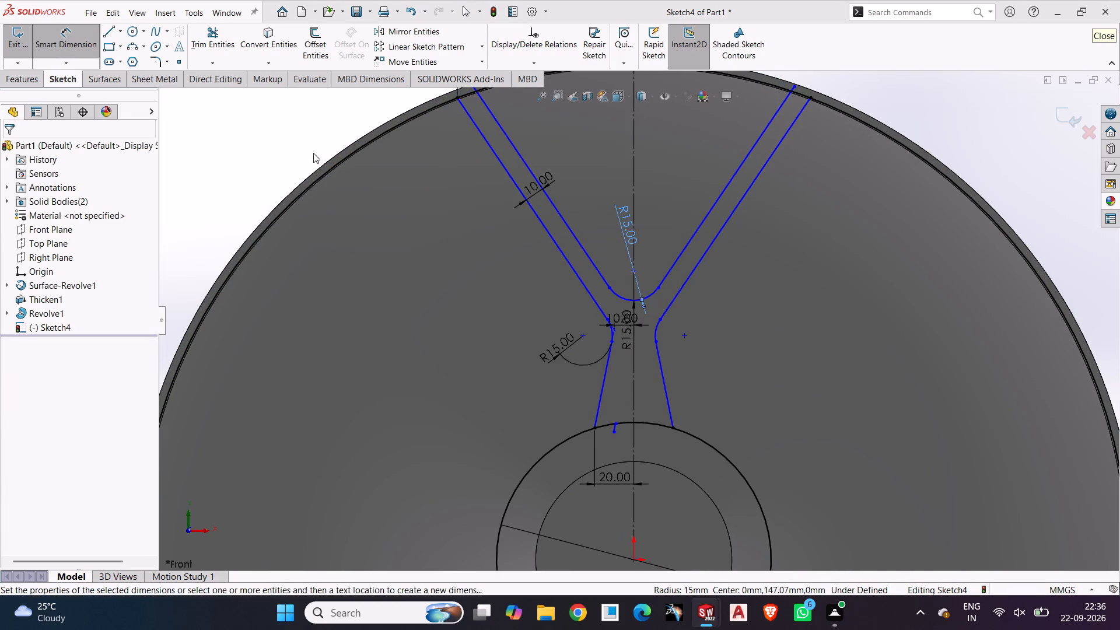
{"action": "left_click", "coordinate": [304, 149]}
{"action": "scroll", "coordinate": [703, 321], "scroll_direction": "up", "scroll_amount": 2}
{"action": "scroll", "coordinate": [694, 328], "scroll_direction": "down", "scroll_amount": 3}
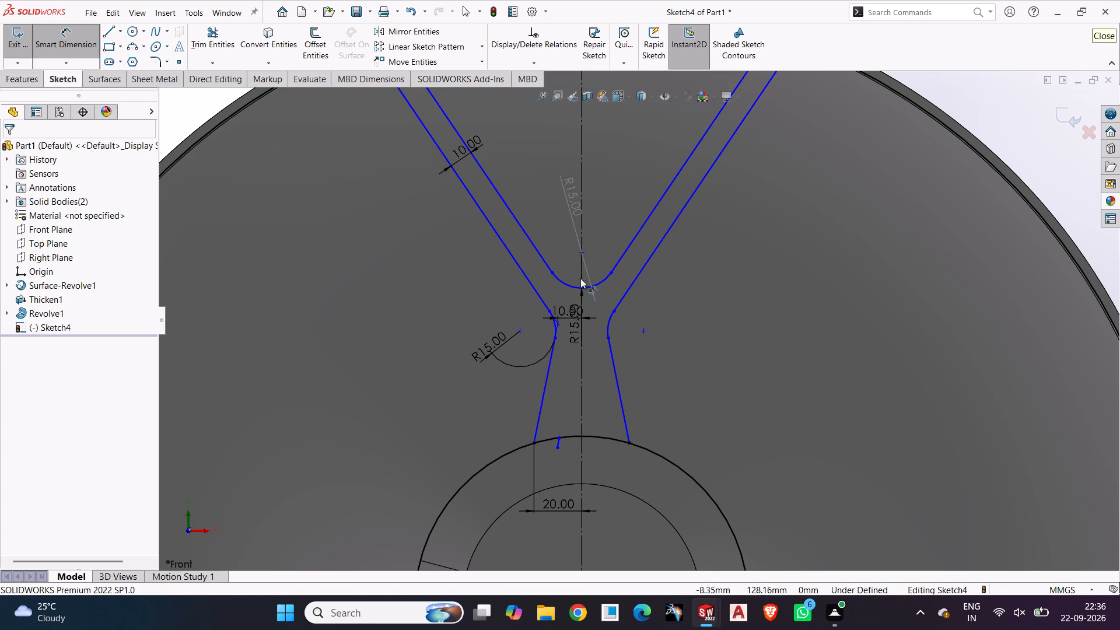
Dimension the distance from the inner fillet's centre point to the origin and set it to 165 mm.
{"action": "left_click", "coordinate": [582, 253]}
{"action": "scroll", "coordinate": [581, 512], "scroll_direction": "up", "scroll_amount": 2}
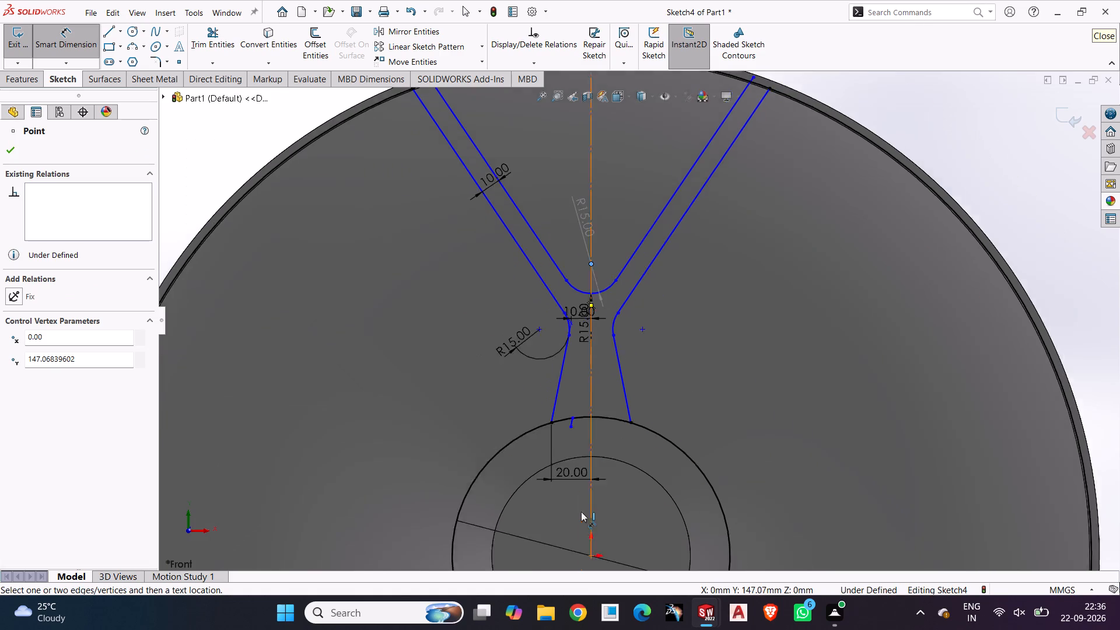
{"action": "left_click", "coordinate": [599, 517]}
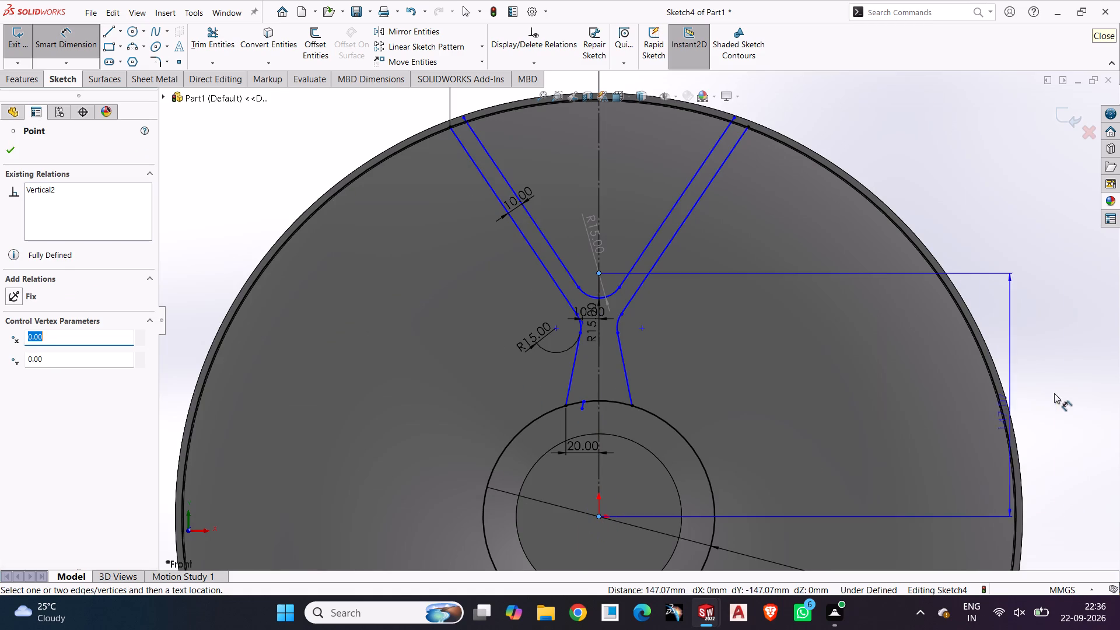
{"action": "left_click", "coordinate": [1056, 391]}
{"action": "type", "text": "165"}
{"action": "key", "text": "Return"}
{"action": "left_click", "coordinate": [957, 118]}
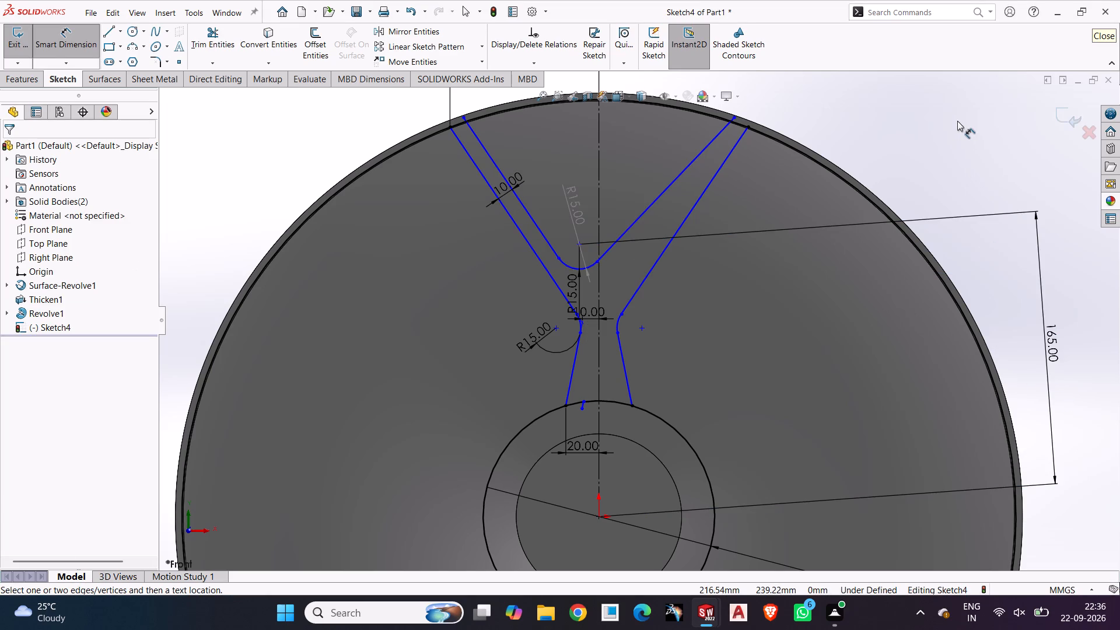
Add a coincident relation between the midpoint of the inner fillet arc and the vertical centreline.
{"action": "scroll", "coordinate": [605, 273], "scroll_direction": "down", "scroll_amount": 4}
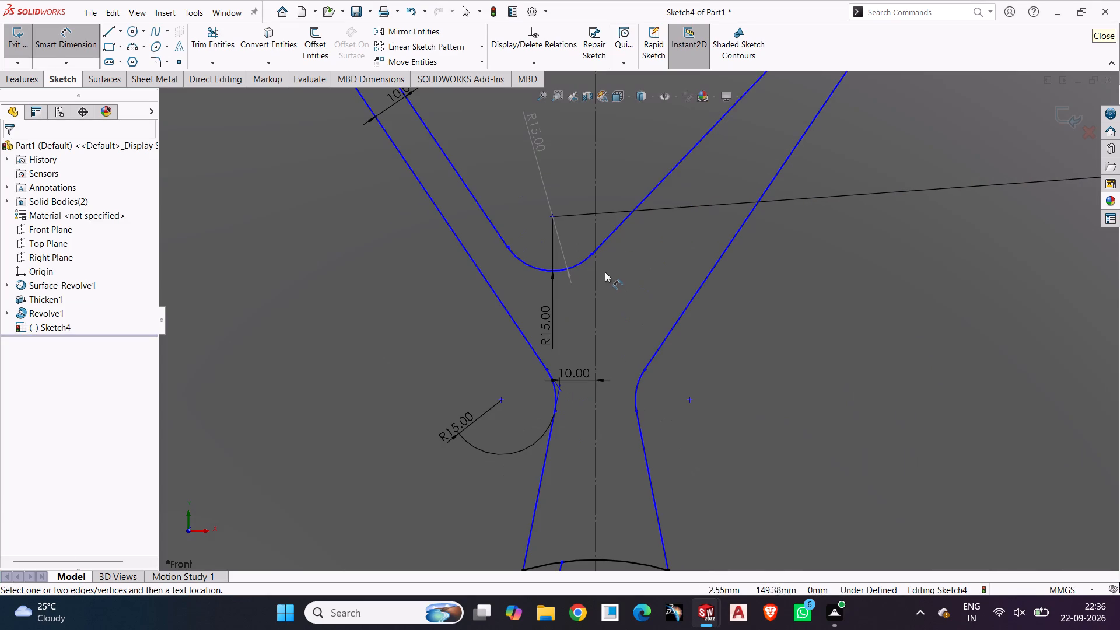
{"action": "left_click", "coordinate": [55, 39]}
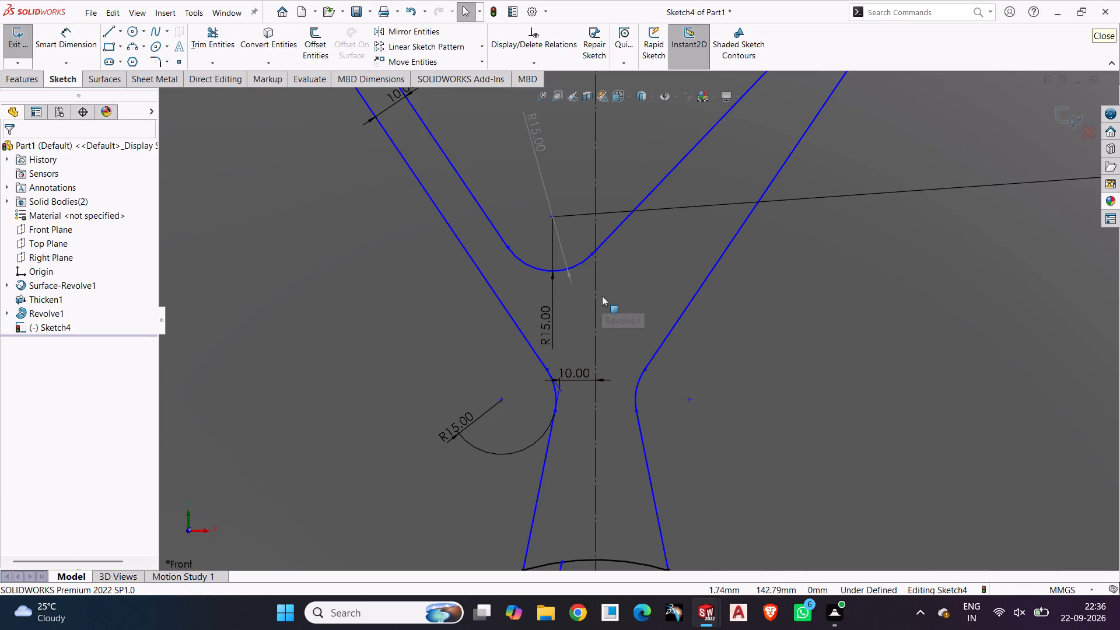
{"action": "left_click", "coordinate": [596, 291]}
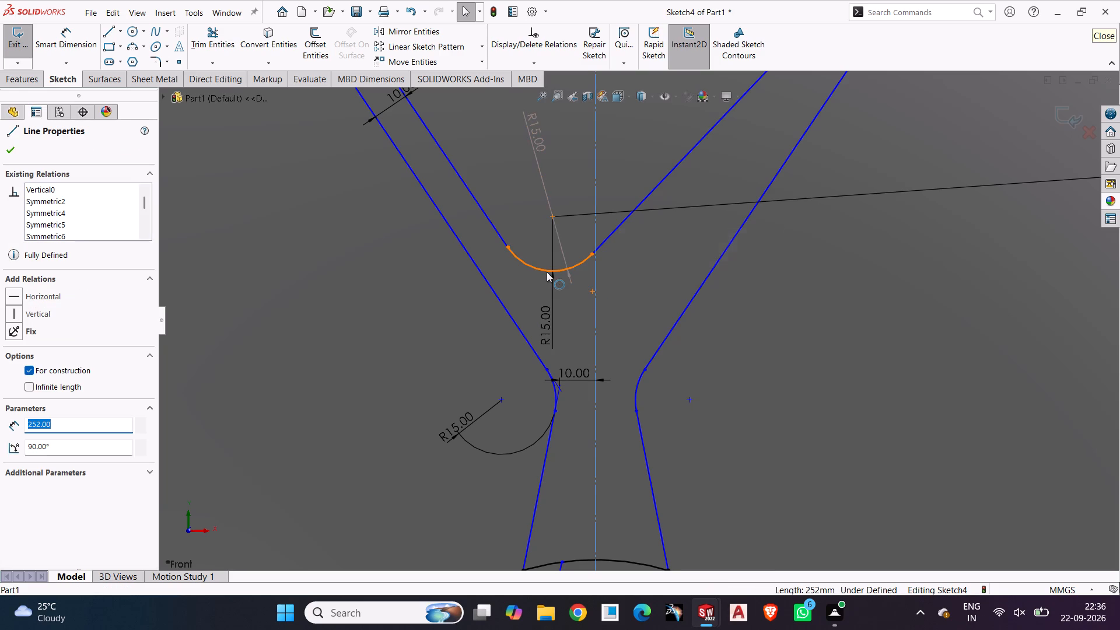
{"action": "left_click", "coordinate": [547, 269]}
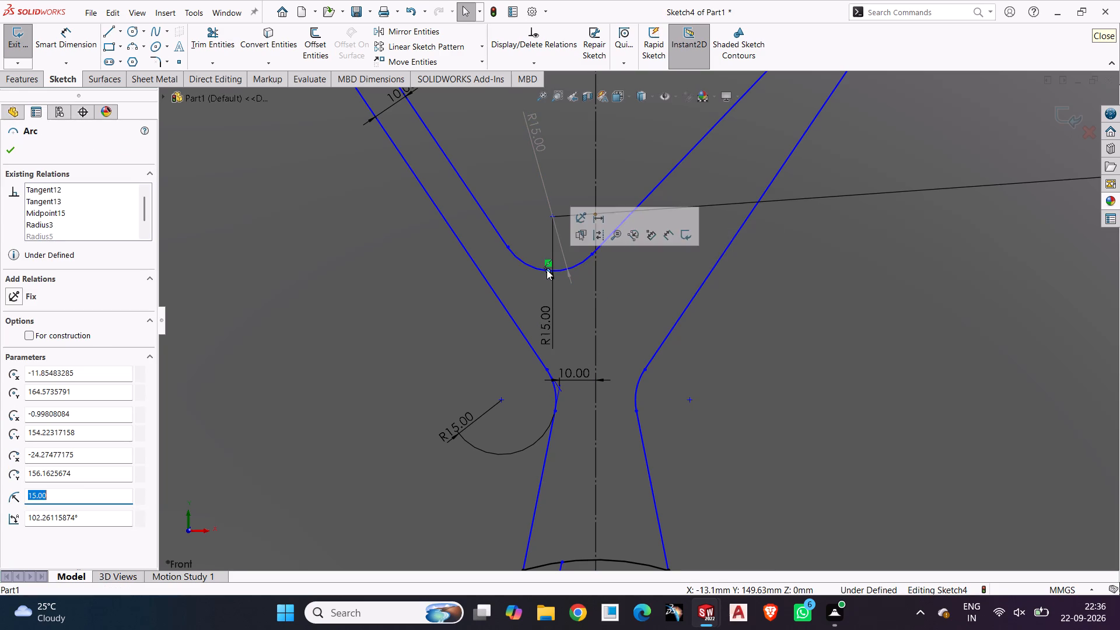
{"action": "left_click", "coordinate": [596, 280], "text": "ctrl"}
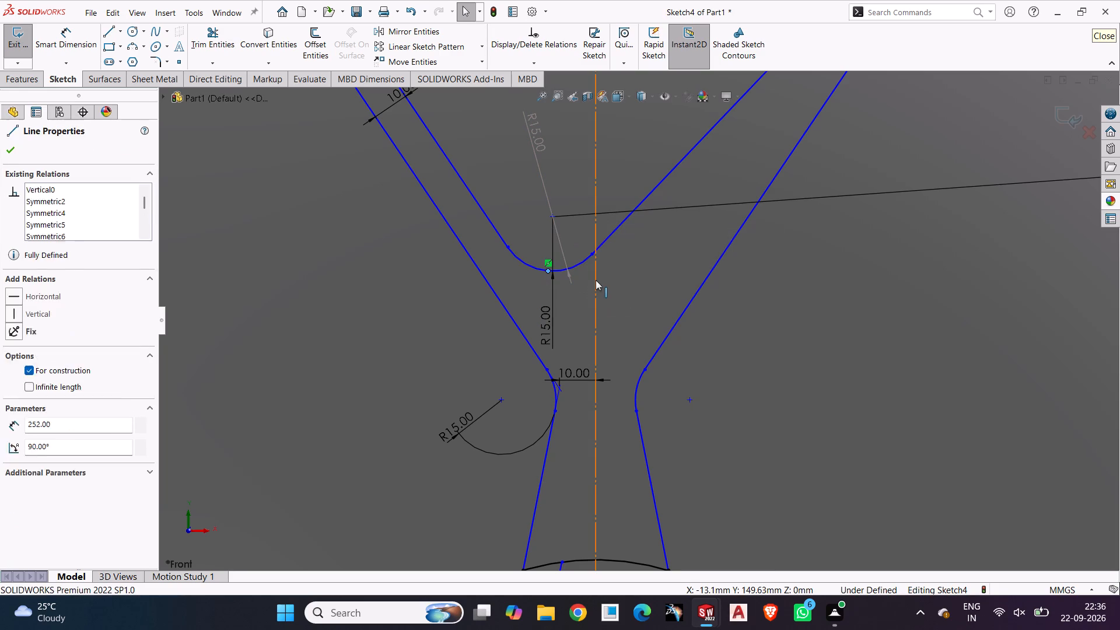
{"action": "left_click", "coordinate": [651, 231]}
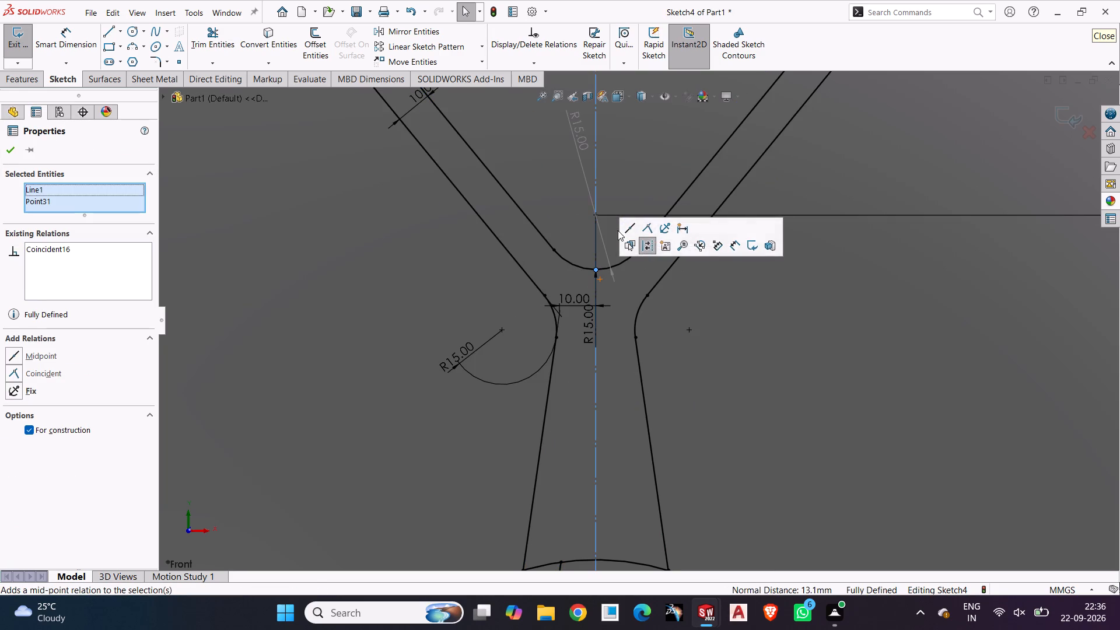
{"action": "left_click", "coordinate": [6, 143]}
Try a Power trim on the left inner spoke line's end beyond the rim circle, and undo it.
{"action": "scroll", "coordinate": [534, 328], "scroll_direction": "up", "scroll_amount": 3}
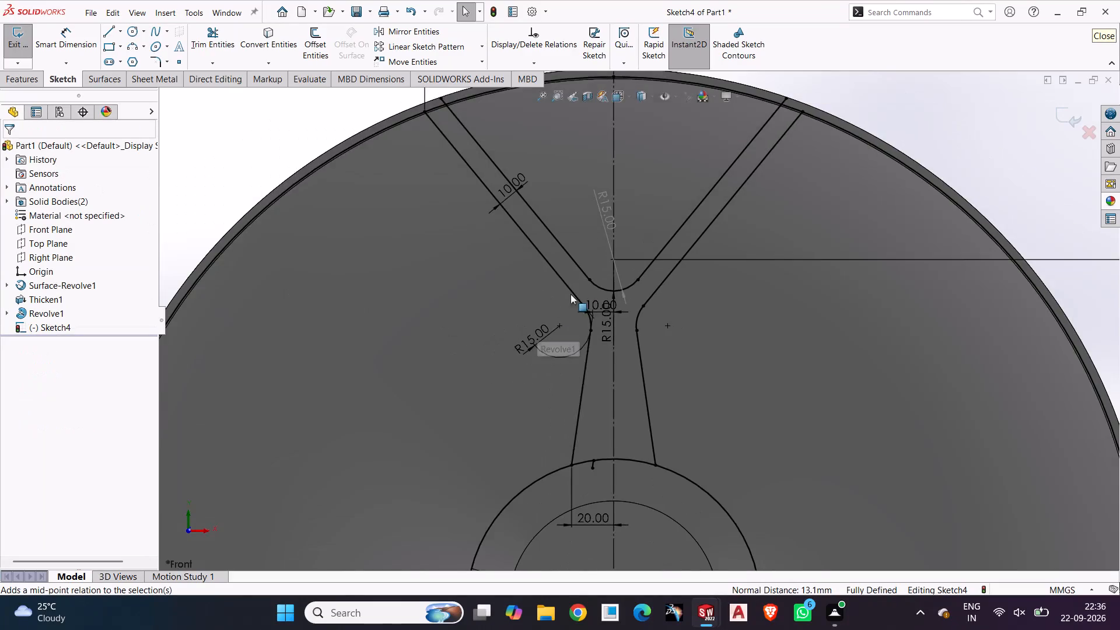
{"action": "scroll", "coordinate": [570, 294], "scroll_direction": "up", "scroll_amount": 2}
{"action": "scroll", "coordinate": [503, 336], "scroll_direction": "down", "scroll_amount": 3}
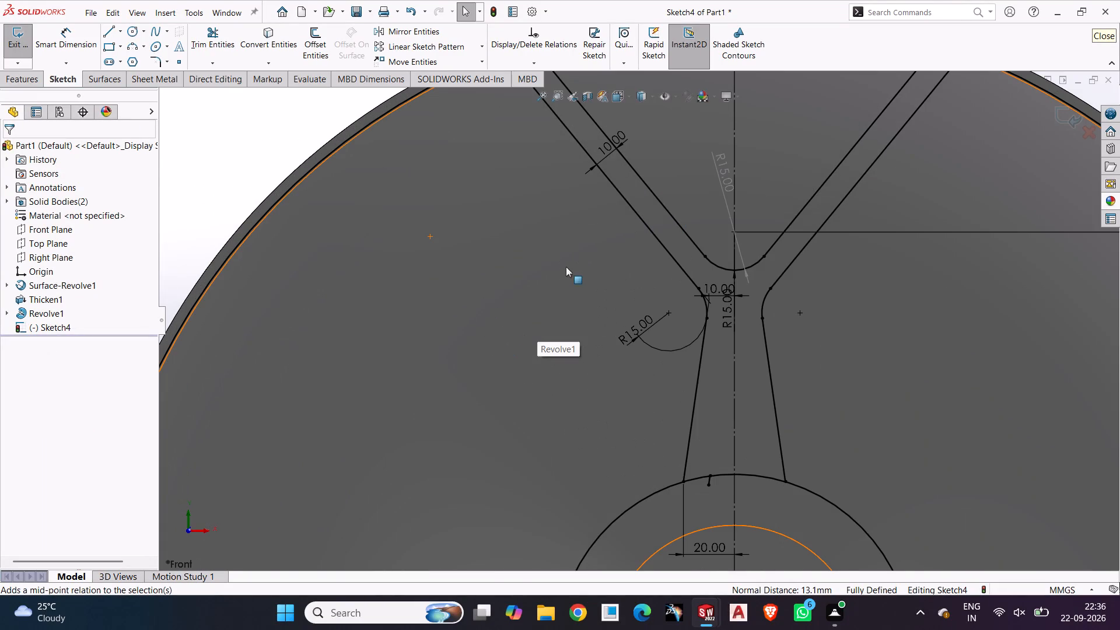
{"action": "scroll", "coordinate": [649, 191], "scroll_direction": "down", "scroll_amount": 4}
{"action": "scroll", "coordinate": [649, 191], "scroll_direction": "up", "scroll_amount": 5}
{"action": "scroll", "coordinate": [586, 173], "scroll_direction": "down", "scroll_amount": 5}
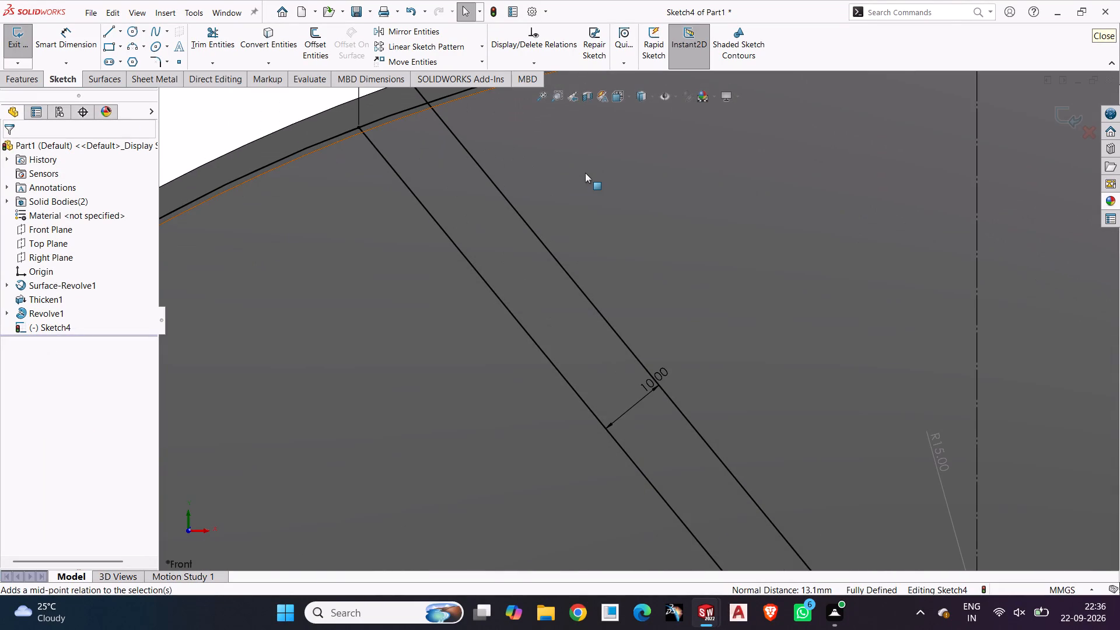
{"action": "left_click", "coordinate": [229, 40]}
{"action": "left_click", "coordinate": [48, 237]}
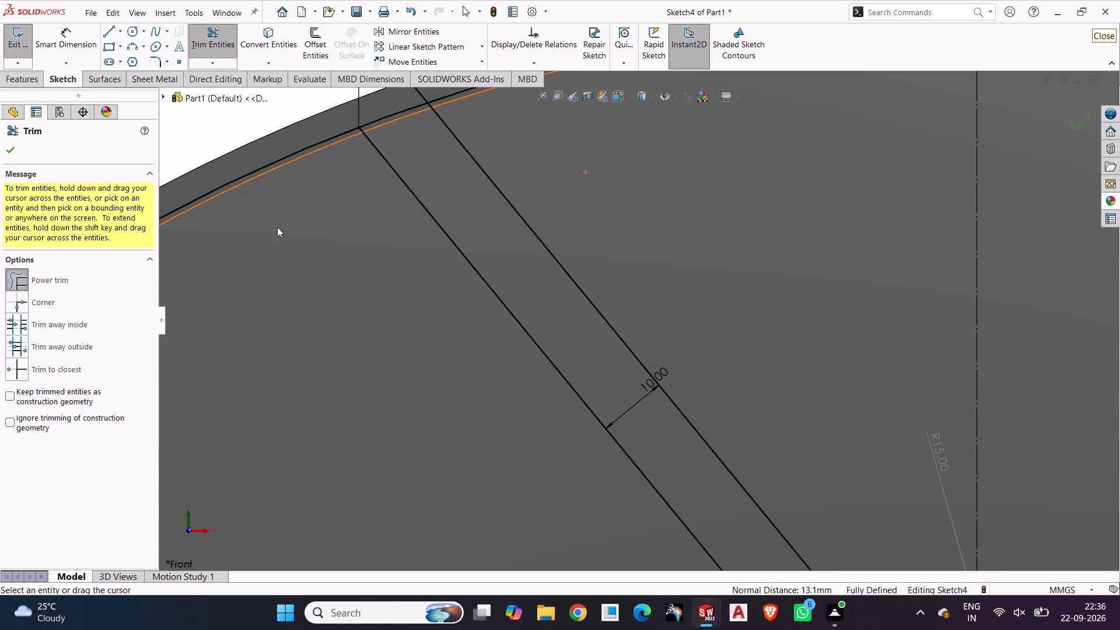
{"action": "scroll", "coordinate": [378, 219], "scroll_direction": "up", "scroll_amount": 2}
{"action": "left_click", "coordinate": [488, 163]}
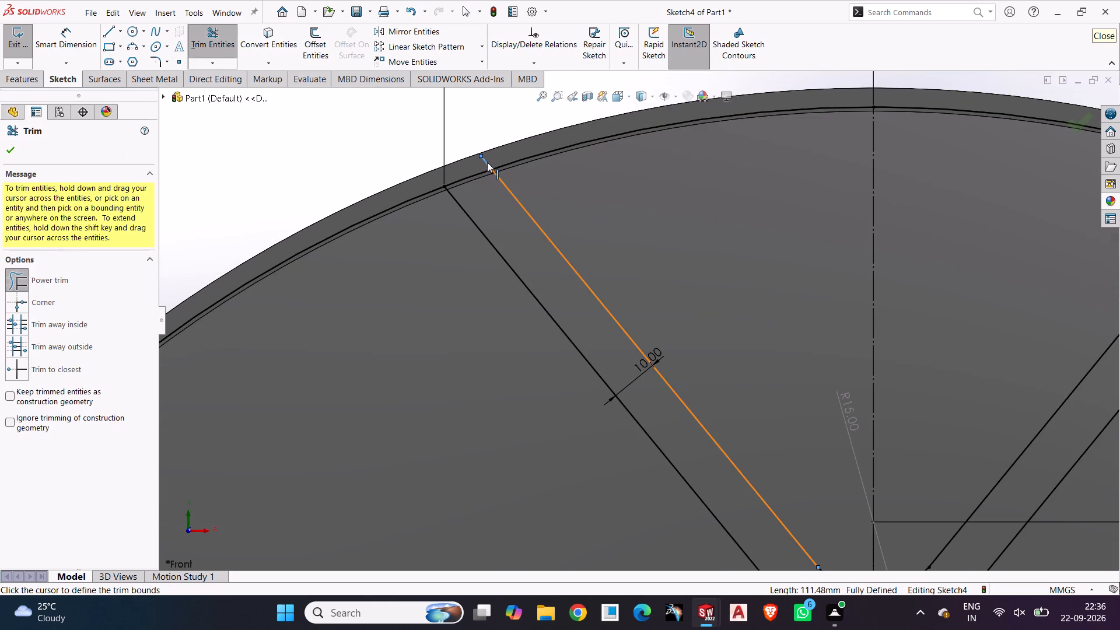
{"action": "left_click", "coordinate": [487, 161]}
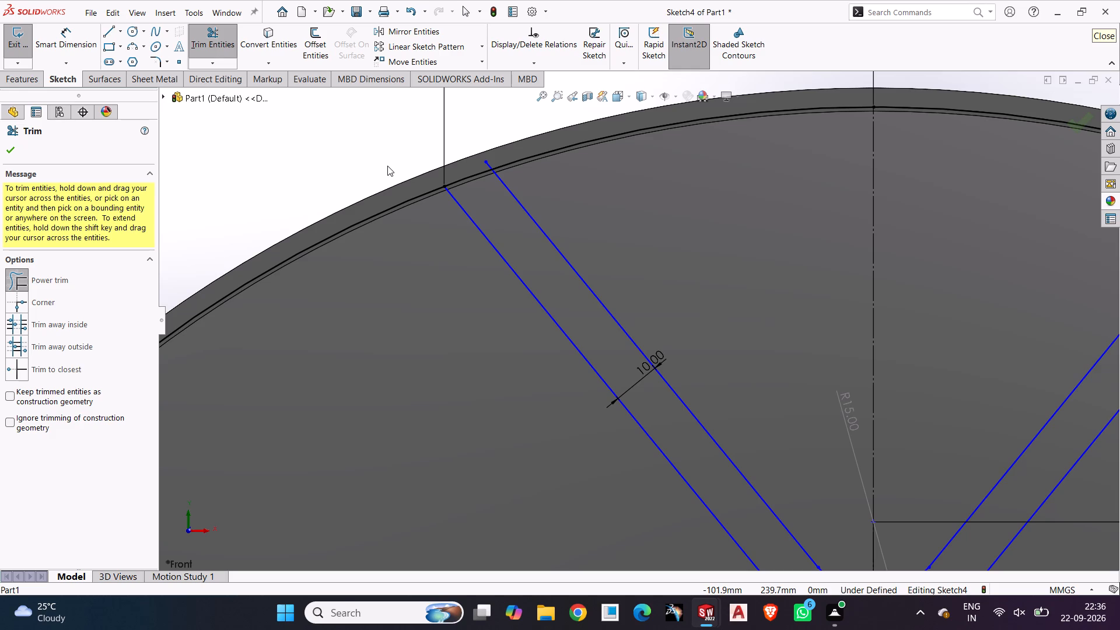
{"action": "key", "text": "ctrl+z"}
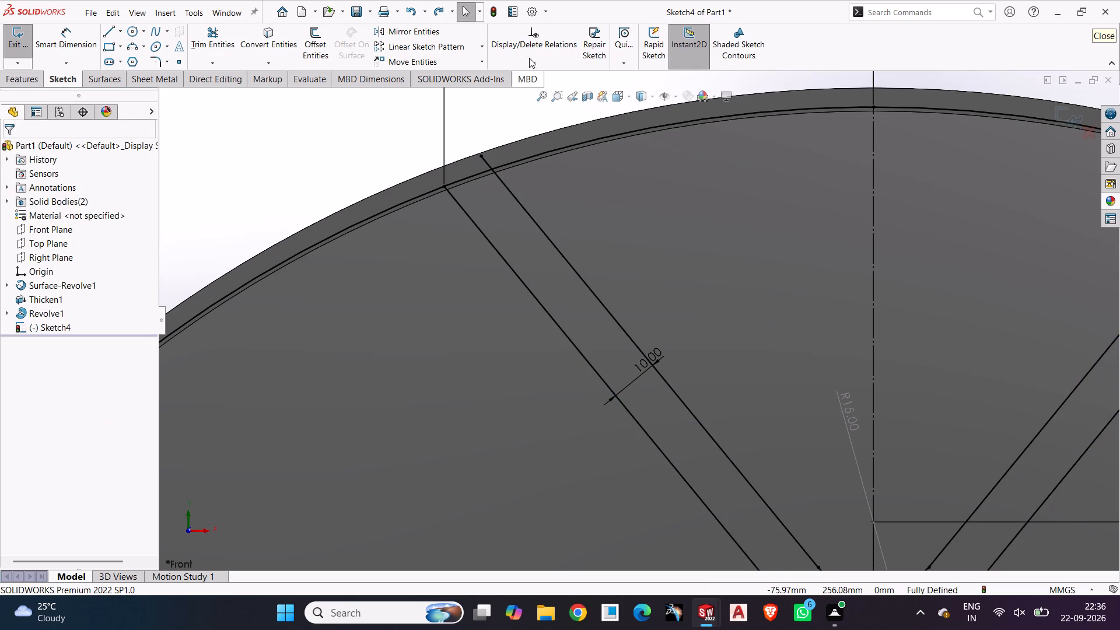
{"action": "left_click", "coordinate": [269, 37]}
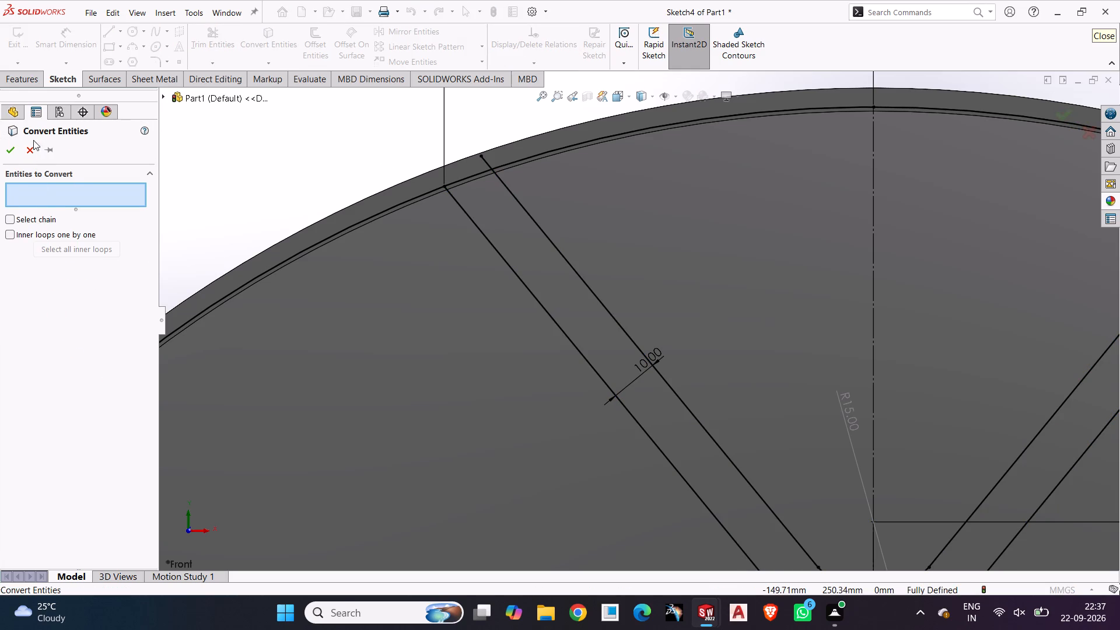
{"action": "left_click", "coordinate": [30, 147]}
Trim the overhanging ends of the left and right inner spoke lines back to the rim circle using Trim to closest.
{"action": "left_click", "coordinate": [223, 31]}
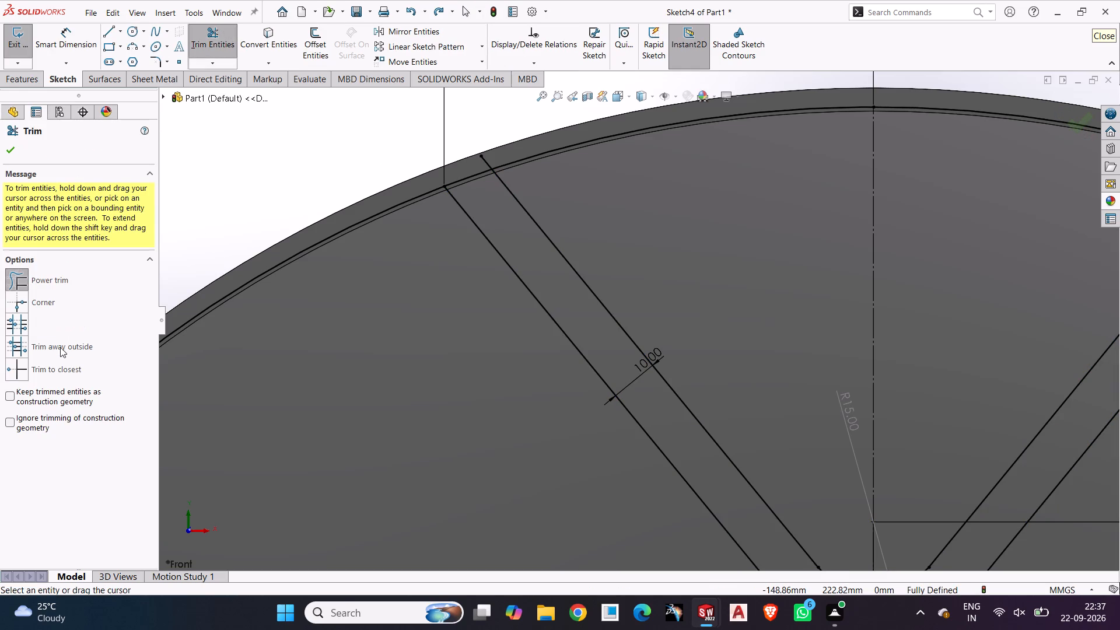
{"action": "left_click", "coordinate": [49, 365]}
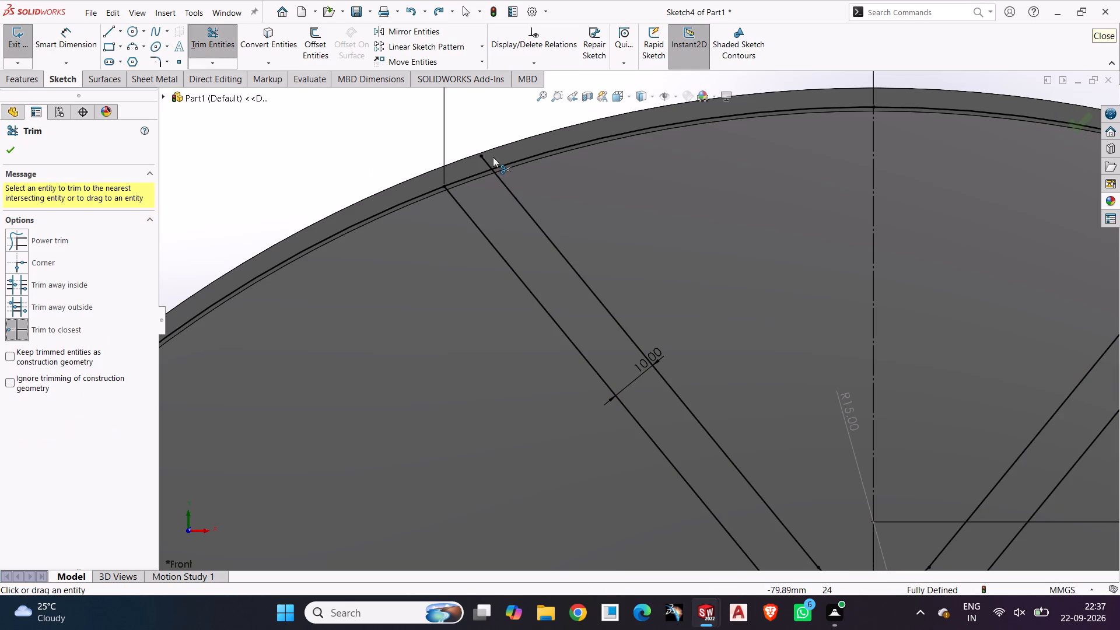
{"action": "left_click", "coordinate": [484, 159]}
{"action": "left_click", "coordinate": [340, 148]}
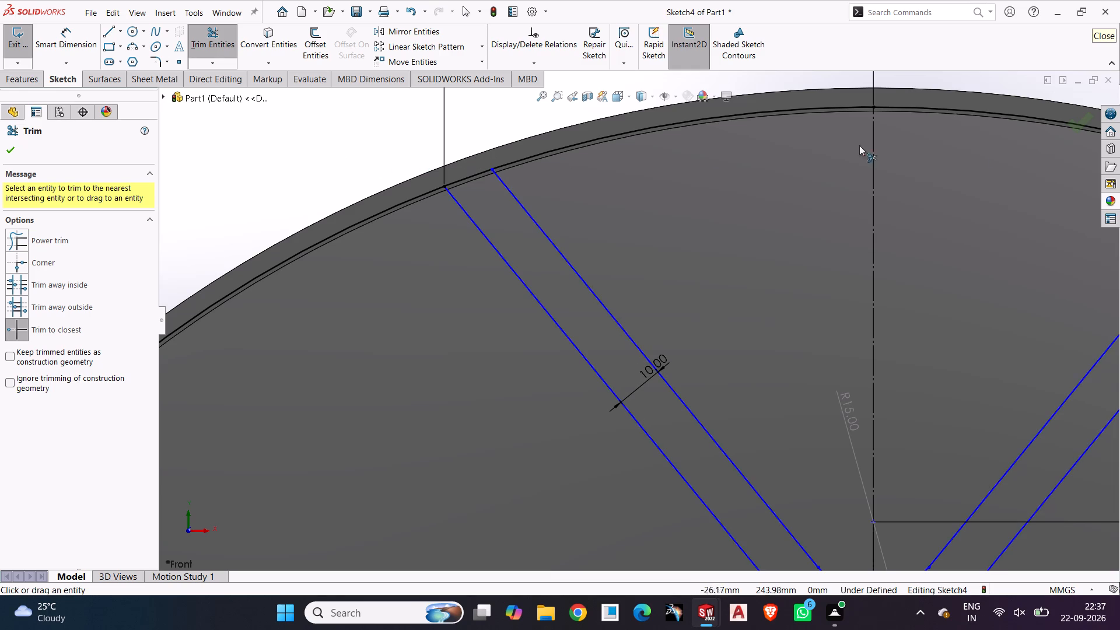
{"action": "scroll", "coordinate": [1065, 244], "scroll_direction": "up", "scroll_amount": 3}
{"action": "scroll", "coordinate": [1063, 242], "scroll_direction": "down", "scroll_amount": 4}
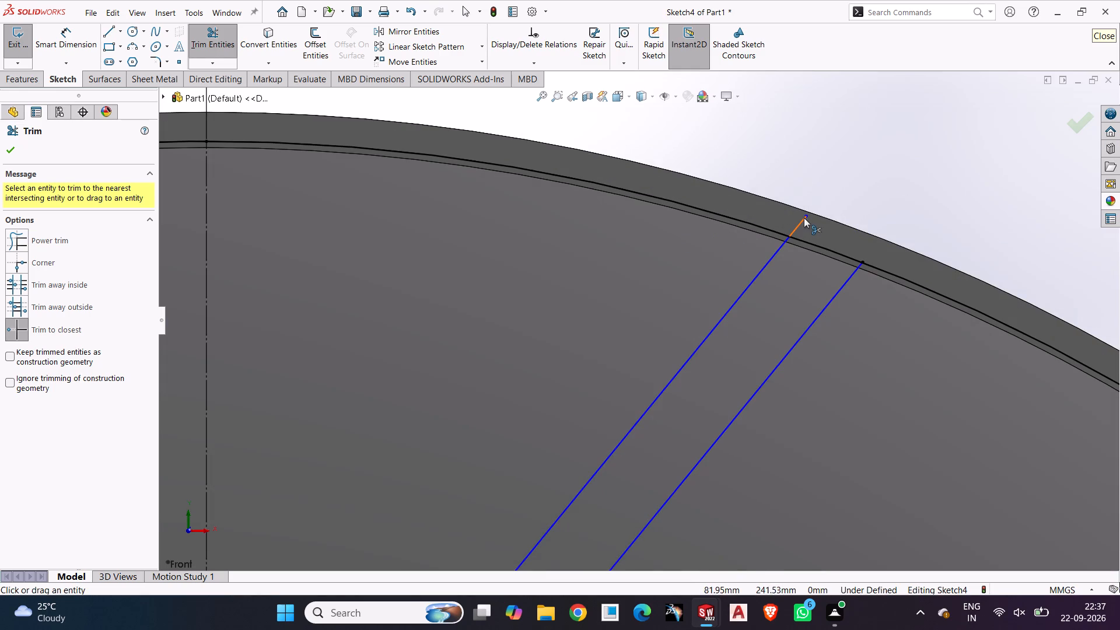
{"action": "left_click", "coordinate": [801, 217]}
{"action": "left_click", "coordinate": [803, 221]}
{"action": "left_click", "coordinate": [867, 175]}
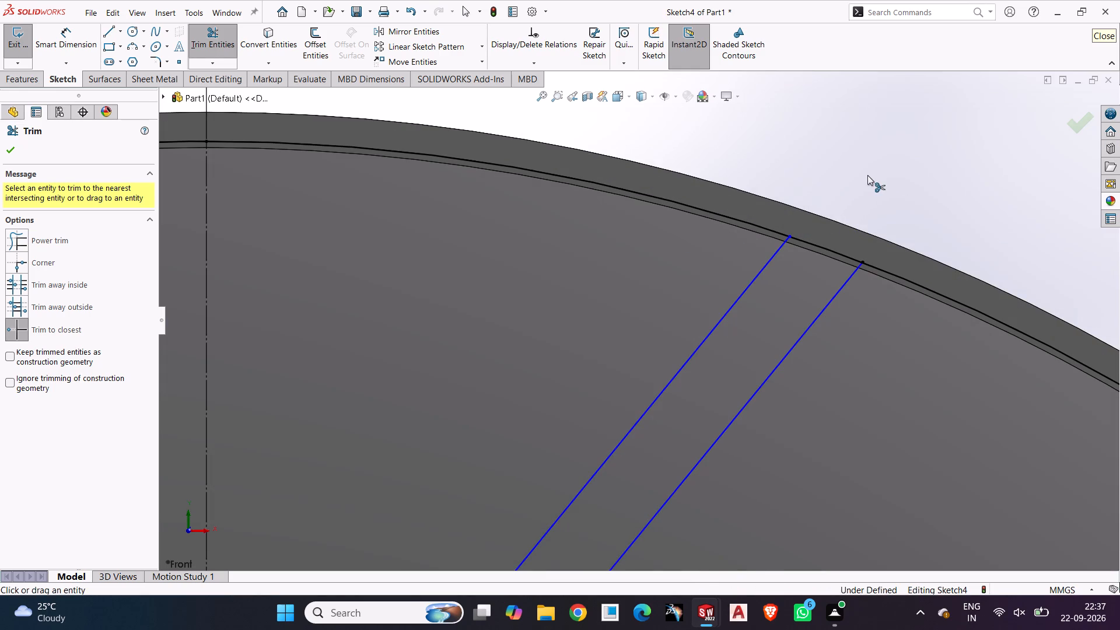
{"action": "left_click", "coordinate": [9, 148]}
Dimension the horizontal distance from the centreline's top point to the right inner spoke line's rim endpoint, placing it above the wheel.
{"action": "scroll", "coordinate": [514, 244], "scroll_direction": "up", "scroll_amount": 7}
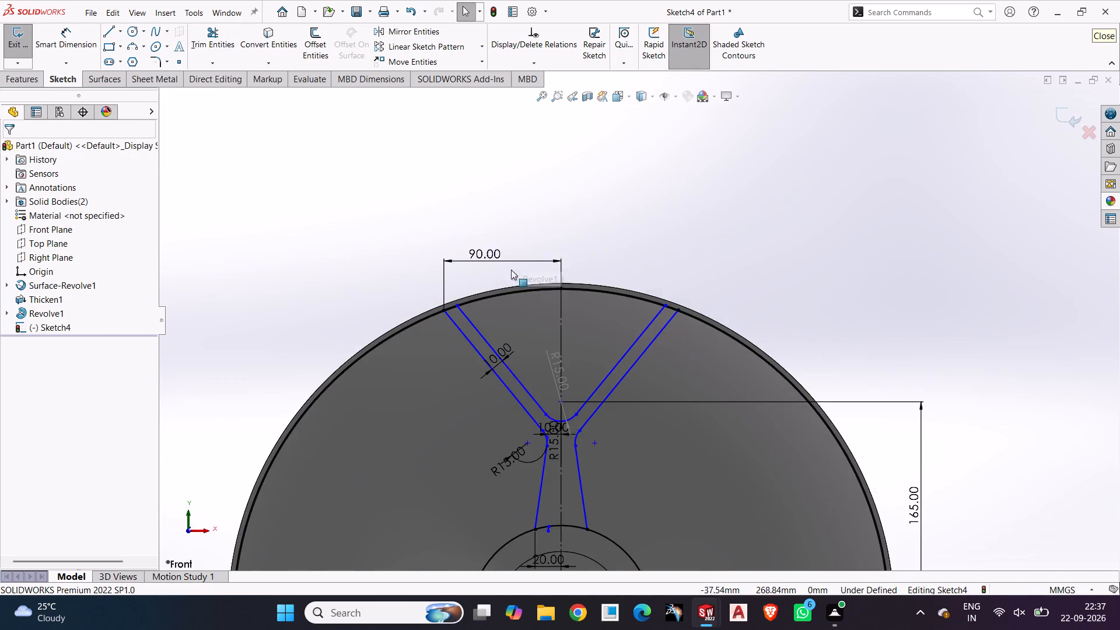
{"action": "scroll", "coordinate": [508, 349], "scroll_direction": "down", "scroll_amount": 3}
{"action": "scroll", "coordinate": [573, 380], "scroll_direction": "up", "scroll_amount": 2}
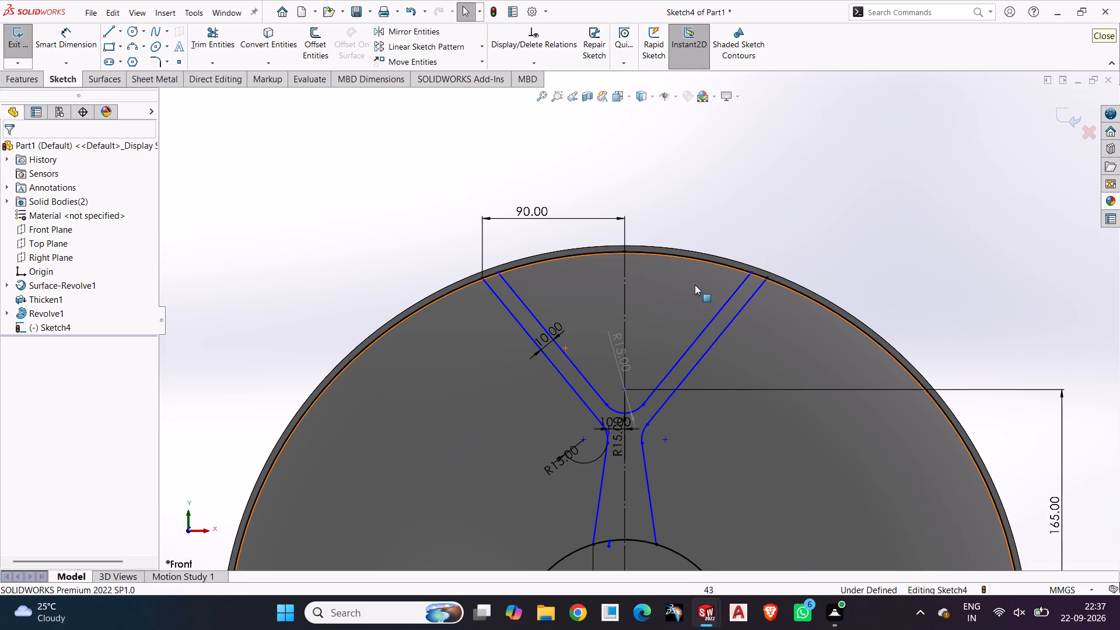
{"action": "left_click", "coordinate": [58, 45]}
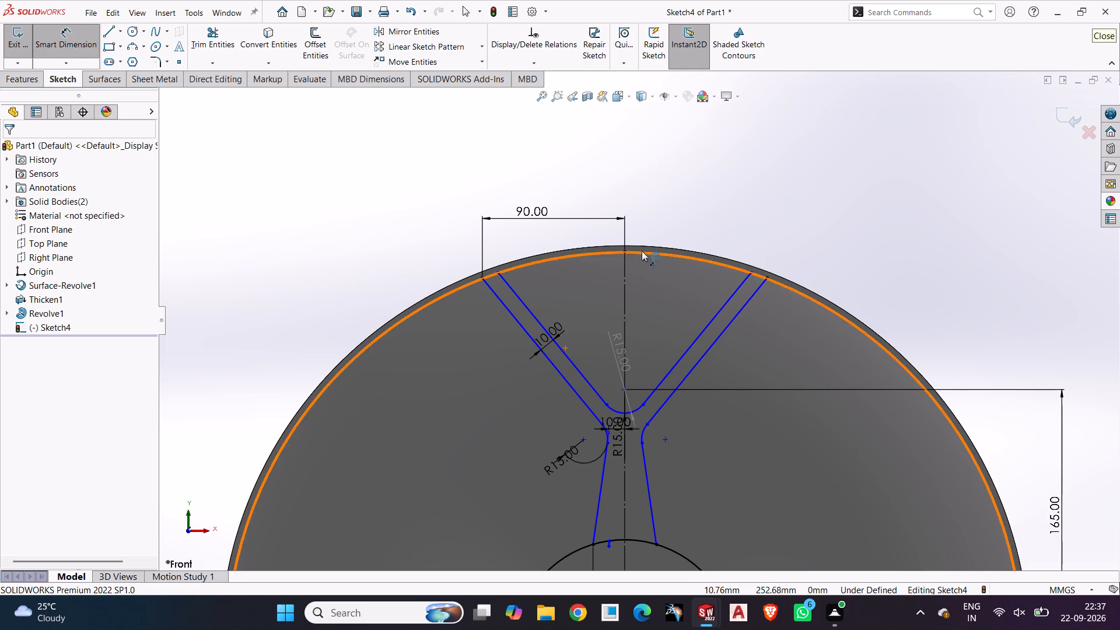
{"action": "scroll", "coordinate": [640, 251], "scroll_direction": "down", "scroll_amount": 3}
{"action": "left_click", "coordinate": [612, 265]}
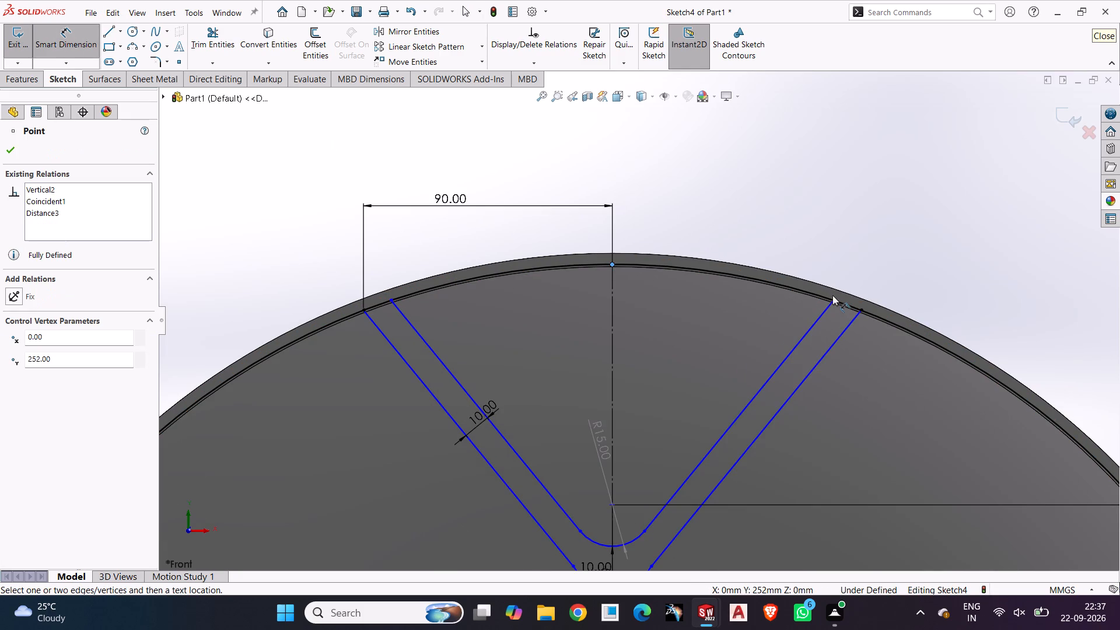
{"action": "left_click", "coordinate": [834, 302]}
{"action": "left_click", "coordinate": [741, 190]}
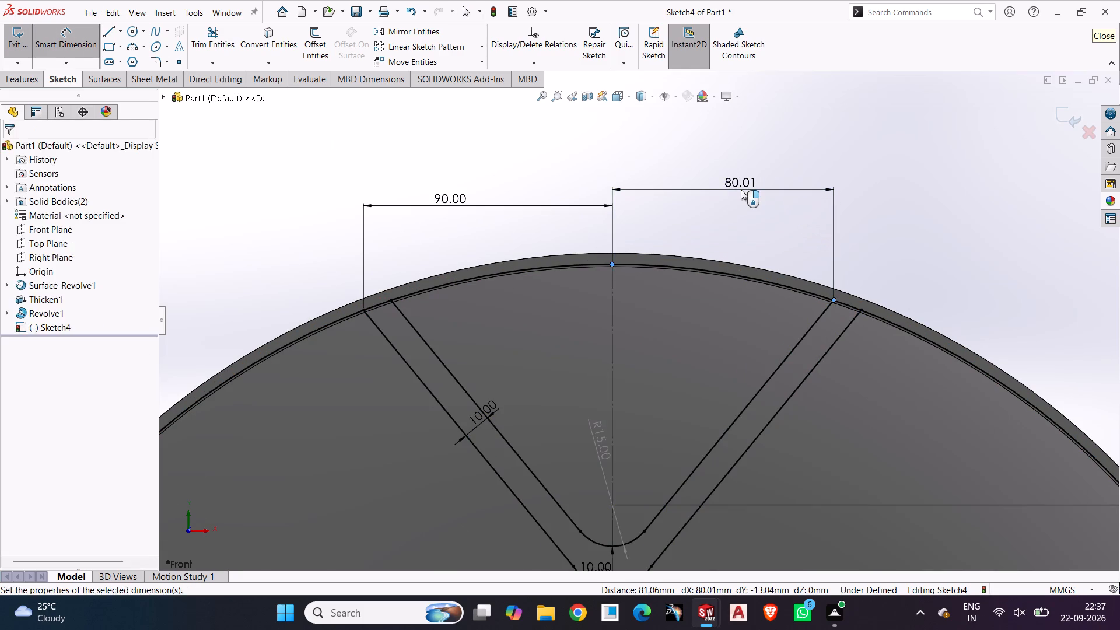
{"action": "left_click", "coordinate": [694, 171]}
{"action": "left_click", "coordinate": [553, 149]}
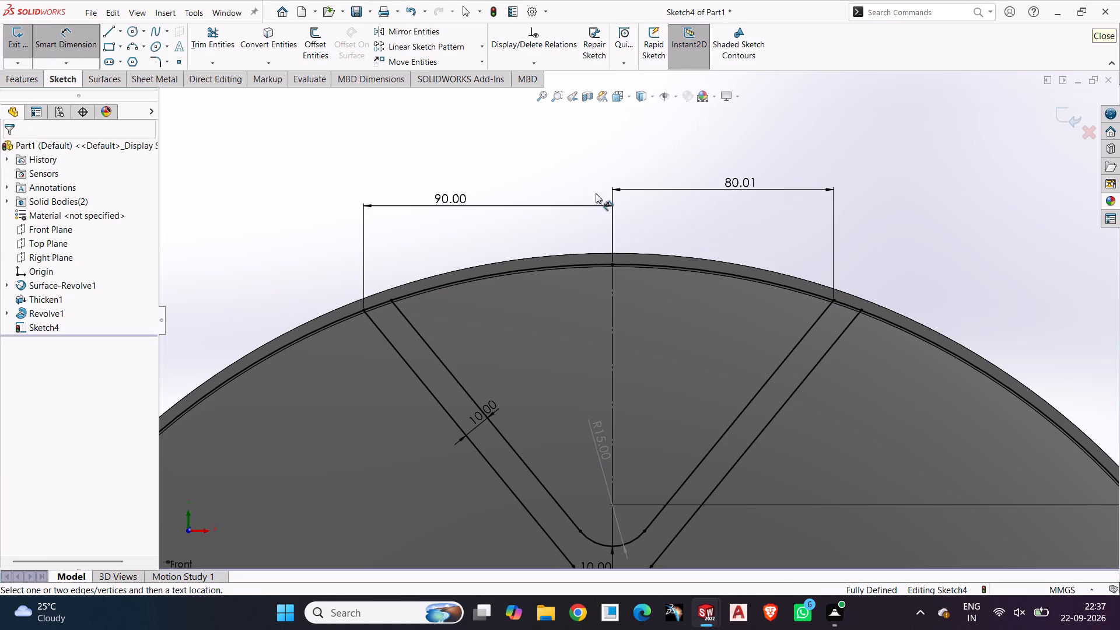
{"action": "scroll", "coordinate": [726, 348], "scroll_direction": "up", "scroll_amount": 1}
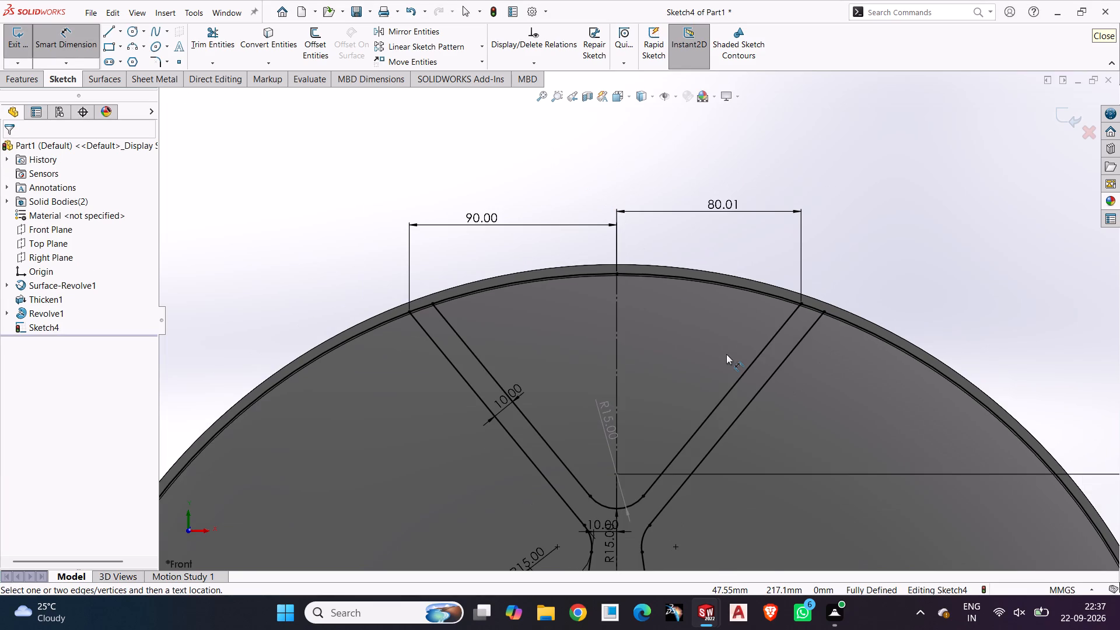
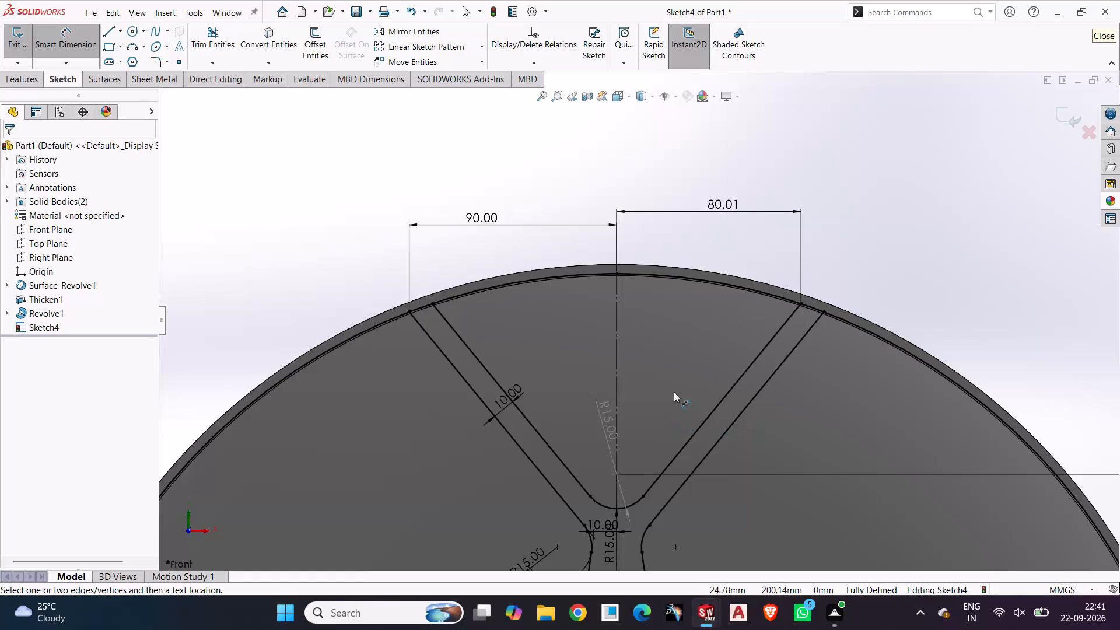
Start a circular sketch pattern about the wheel's centre point and clear the rim circle from the entities to pattern.
{"action": "scroll", "coordinate": [674, 391], "scroll_direction": "up", "scroll_amount": 4}
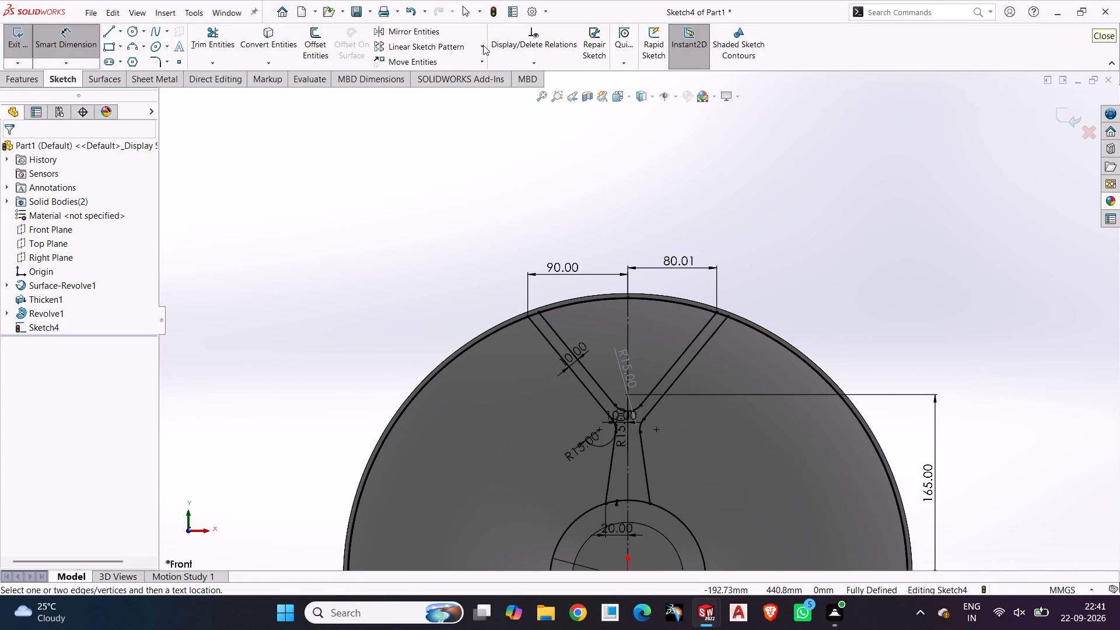
{"action": "left_click", "coordinate": [483, 45]}
{"action": "left_click", "coordinate": [459, 79]}
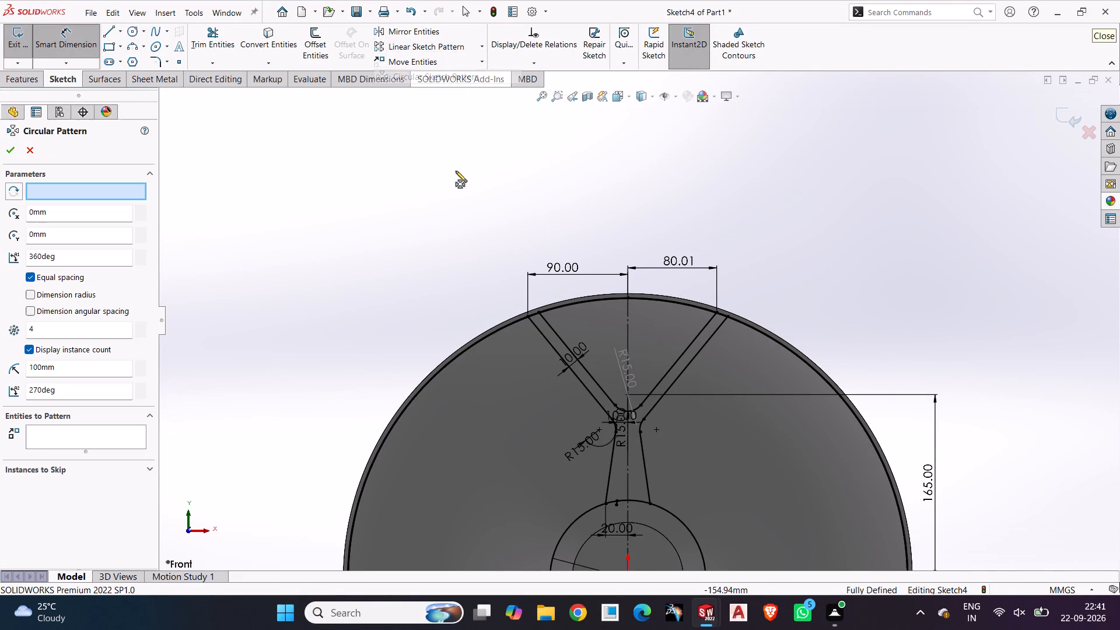
{"action": "left_click", "coordinate": [450, 365]}
{"action": "left_click", "coordinate": [76, 439]}
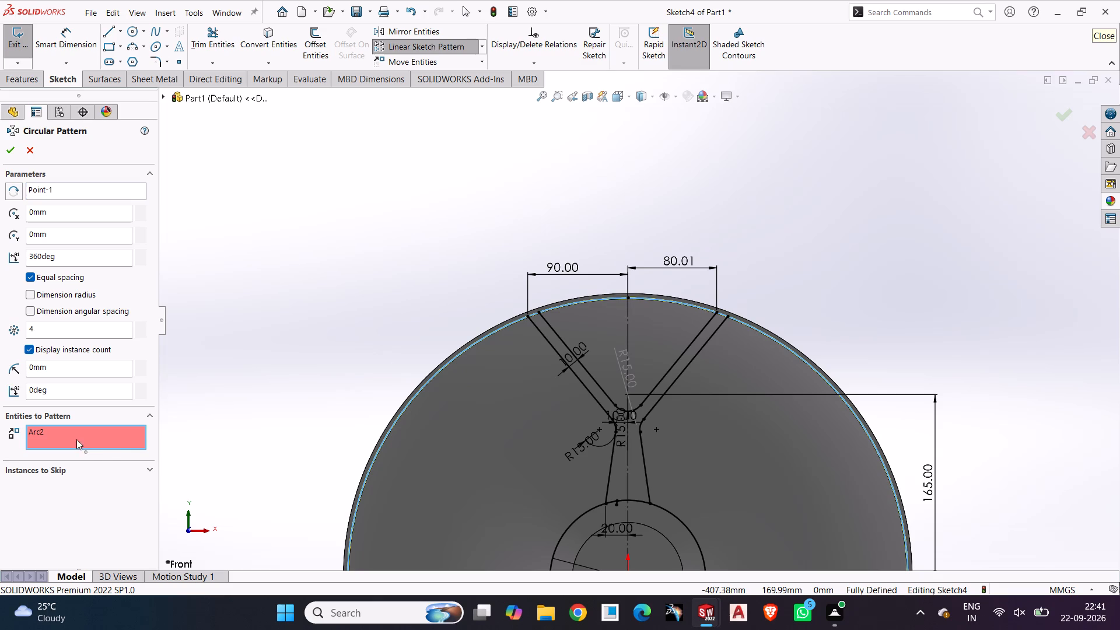
{"action": "right_click", "coordinate": [76, 437]}
{"action": "left_click", "coordinate": [121, 442]}
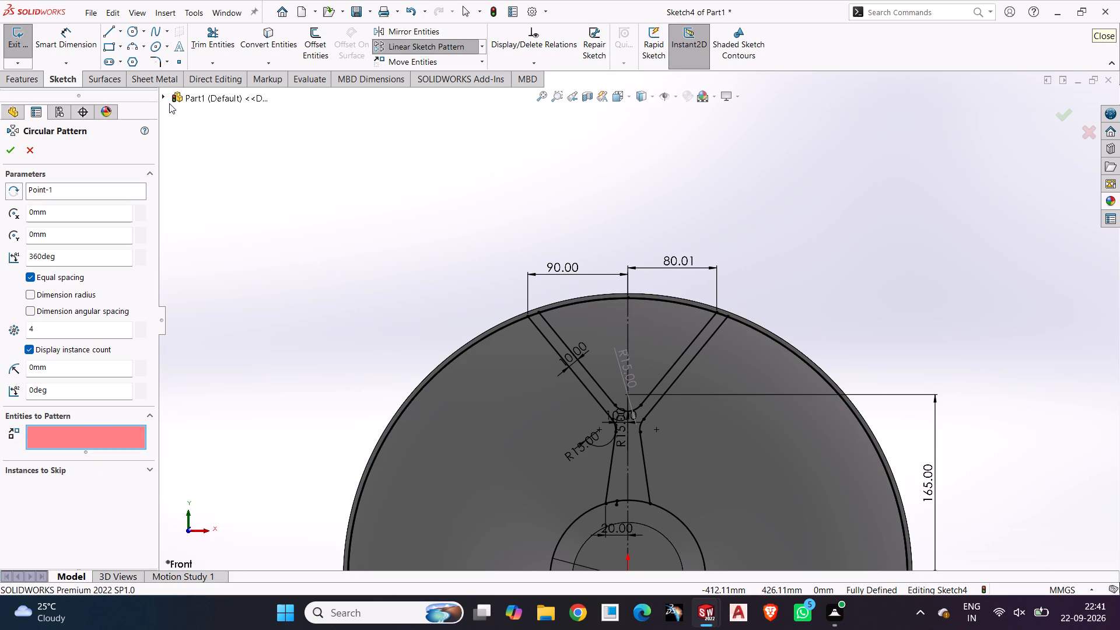
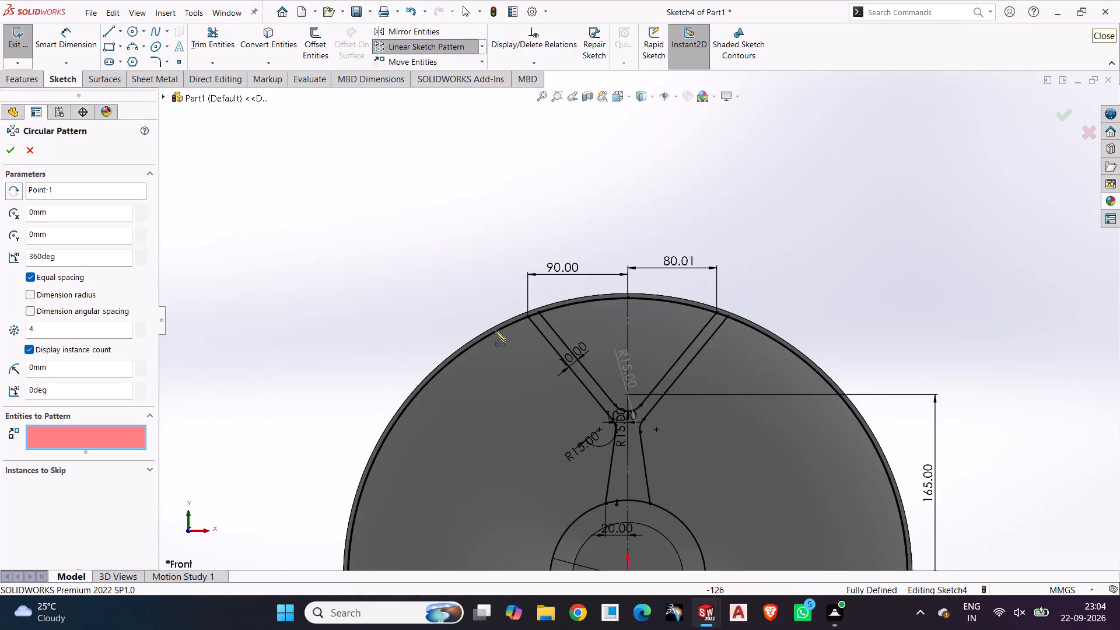
Add the Y-shaped spoke's arm lines, stem lines and three fillet arcs to the entities to pattern.
{"action": "left_click", "coordinate": [601, 388]}
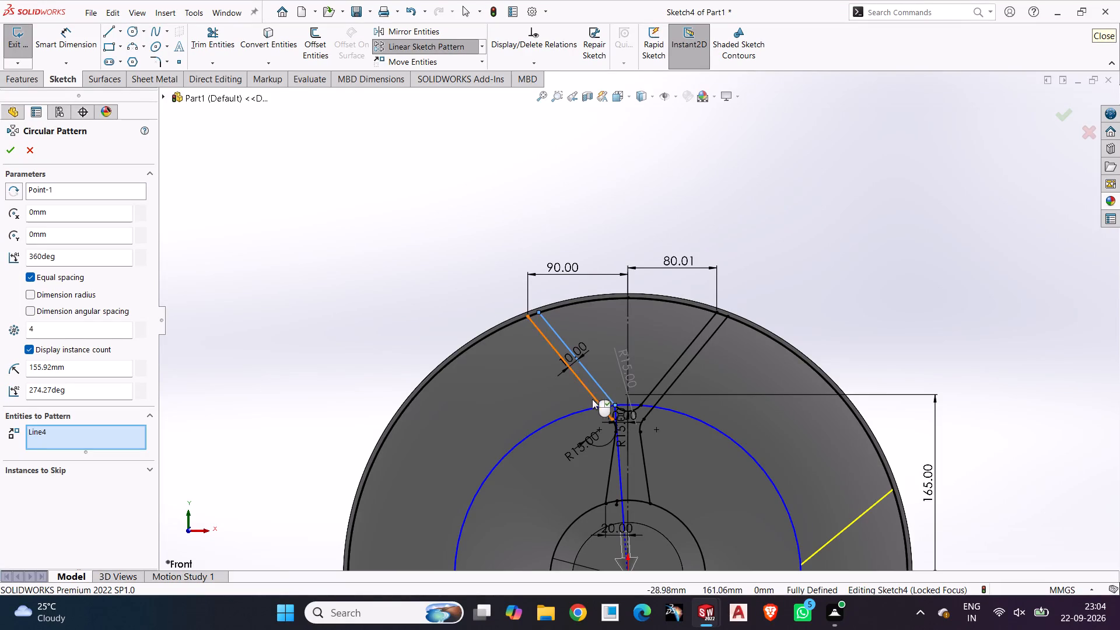
{"action": "left_click", "coordinate": [586, 390]}
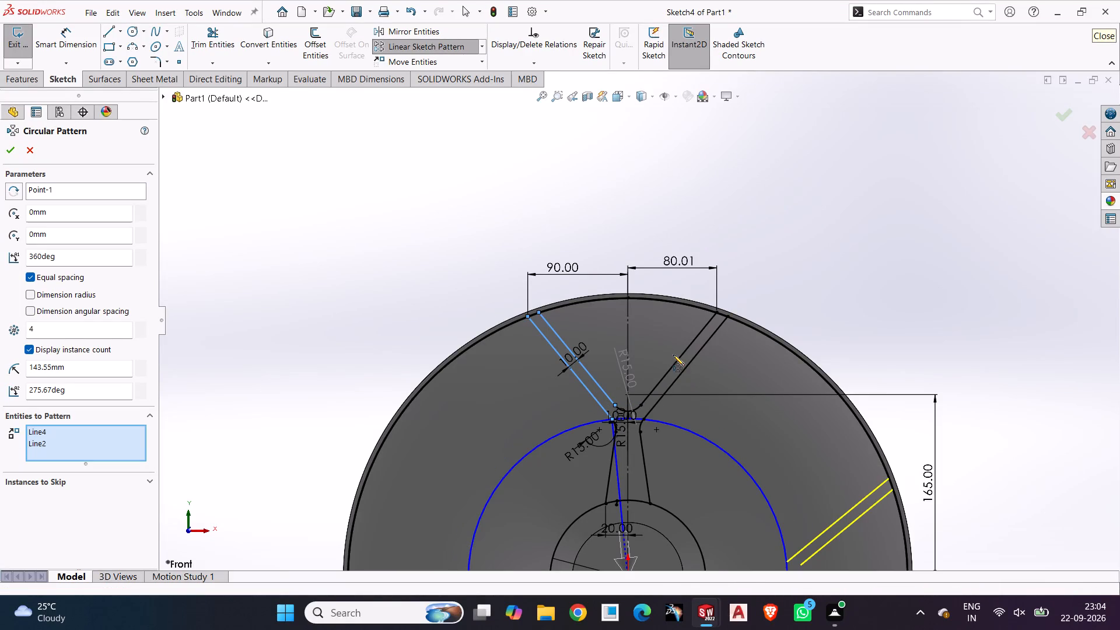
{"action": "left_click", "coordinate": [675, 359]}
{"action": "left_click", "coordinate": [635, 409]}
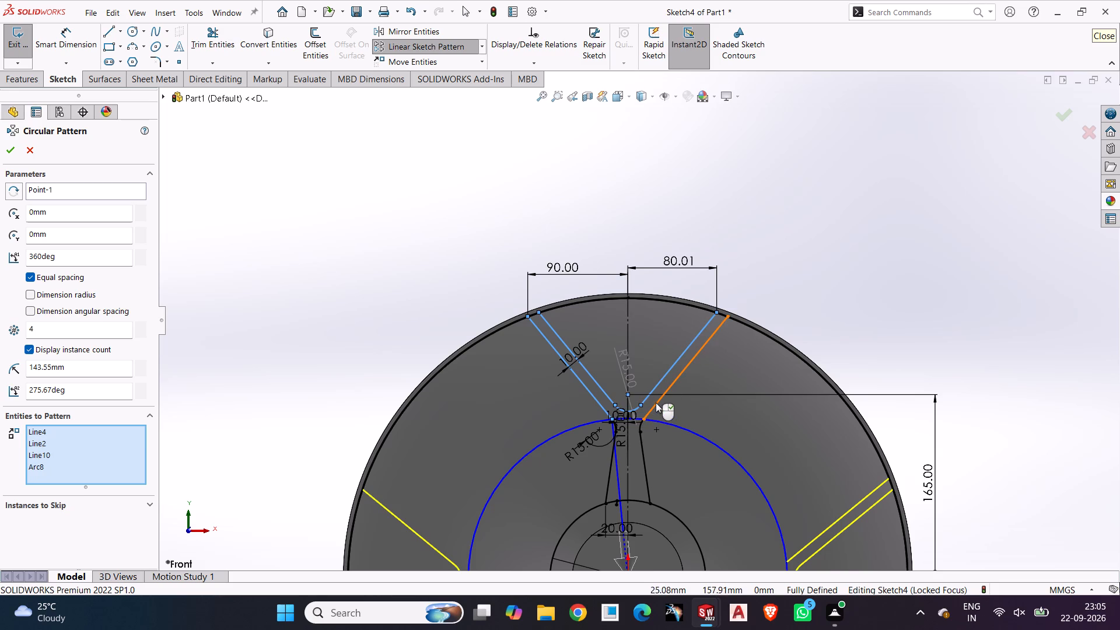
{"action": "left_click", "coordinate": [656, 402]}
{"action": "left_click", "coordinate": [639, 425]}
{"action": "scroll", "coordinate": [645, 452], "scroll_direction": "down", "scroll_amount": 5}
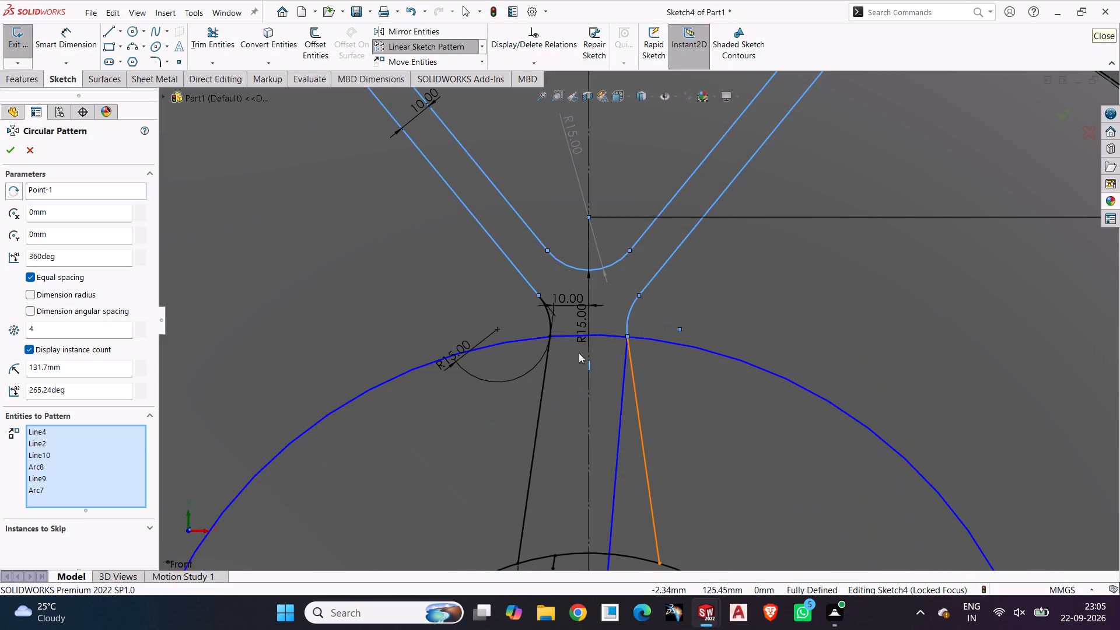
{"action": "left_click", "coordinate": [551, 318]}
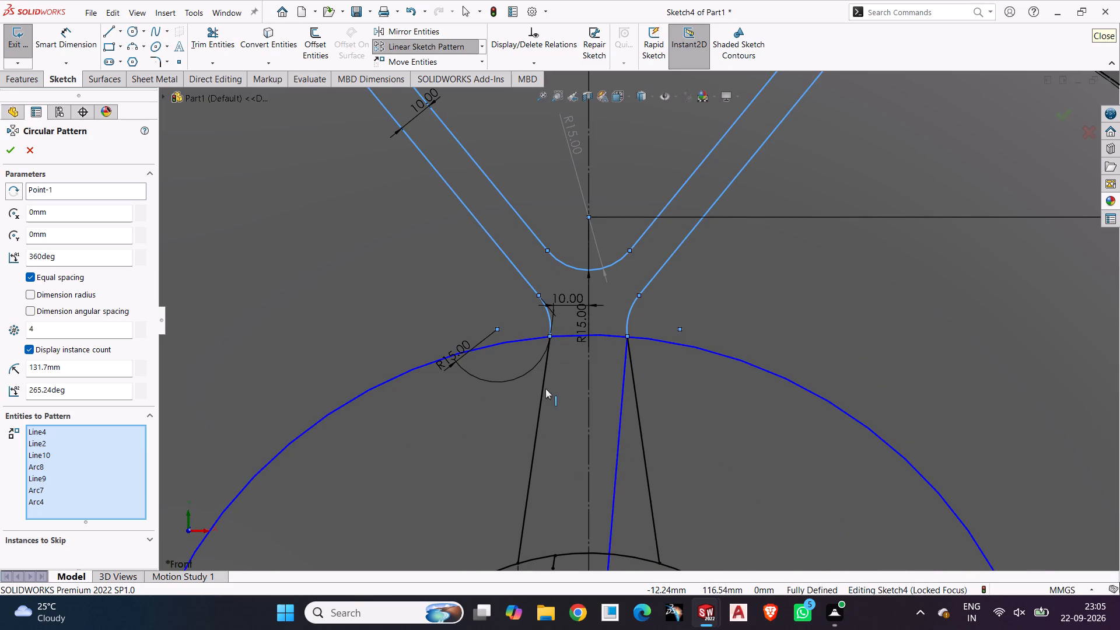
{"action": "left_click", "coordinate": [545, 388]}
{"action": "left_click", "coordinate": [639, 393]}
{"action": "left_click", "coordinate": [637, 395]}
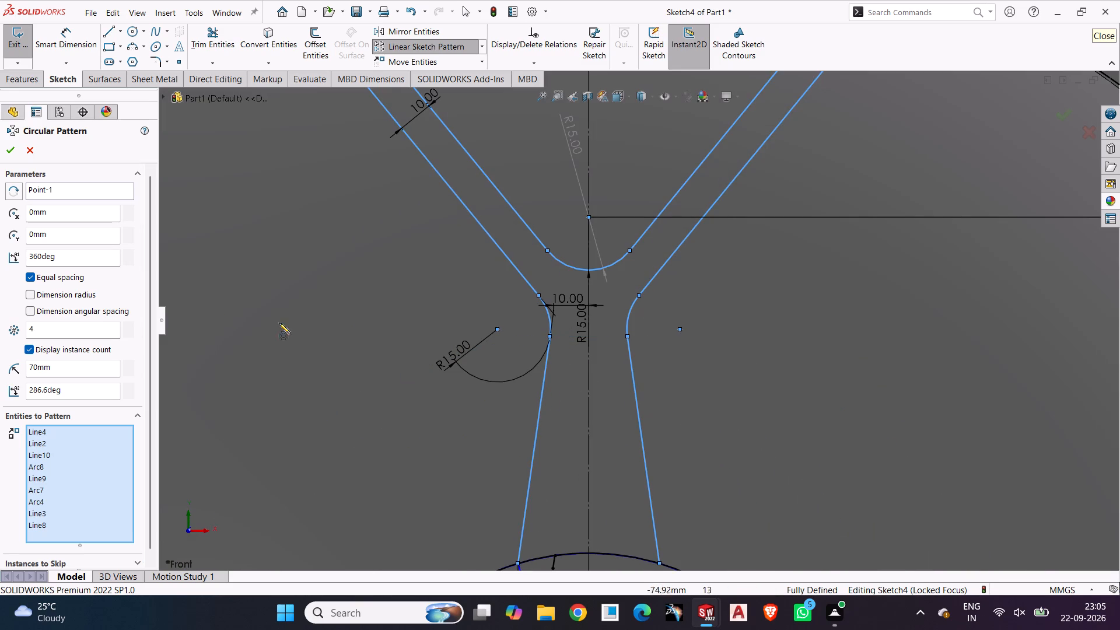
Set the circular sketch pattern to 7 equally spaced instances over 360 degrees and apply it.
{"action": "triple_click", "coordinate": [128, 328]}
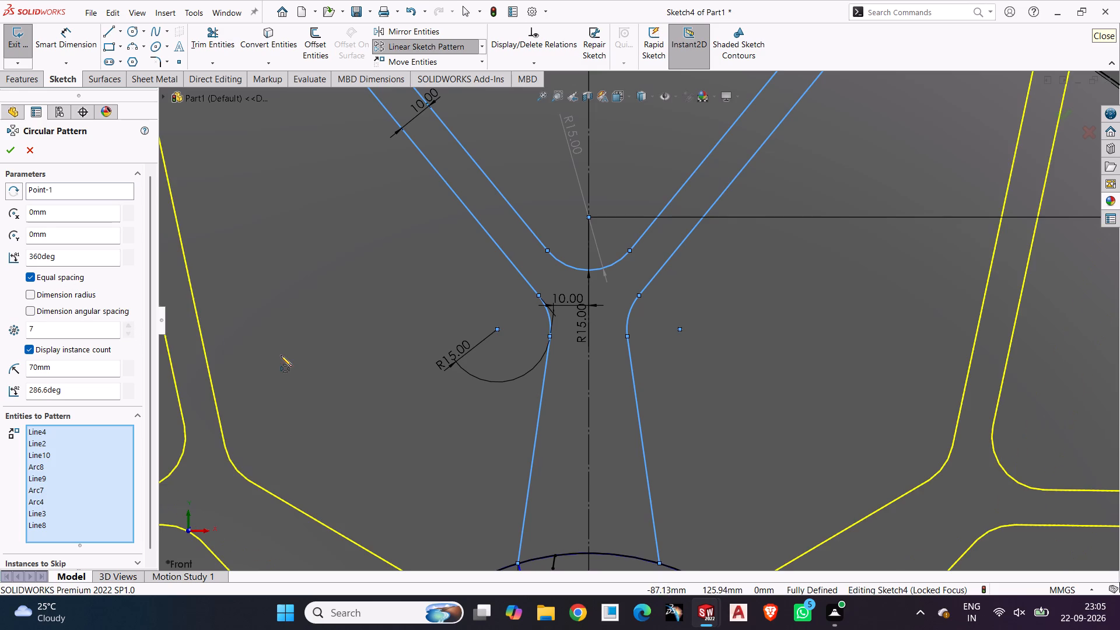
{"action": "scroll", "coordinate": [281, 355], "scroll_direction": "up", "scroll_amount": 7}
{"action": "scroll", "coordinate": [657, 406], "scroll_direction": "down", "scroll_amount": 2}
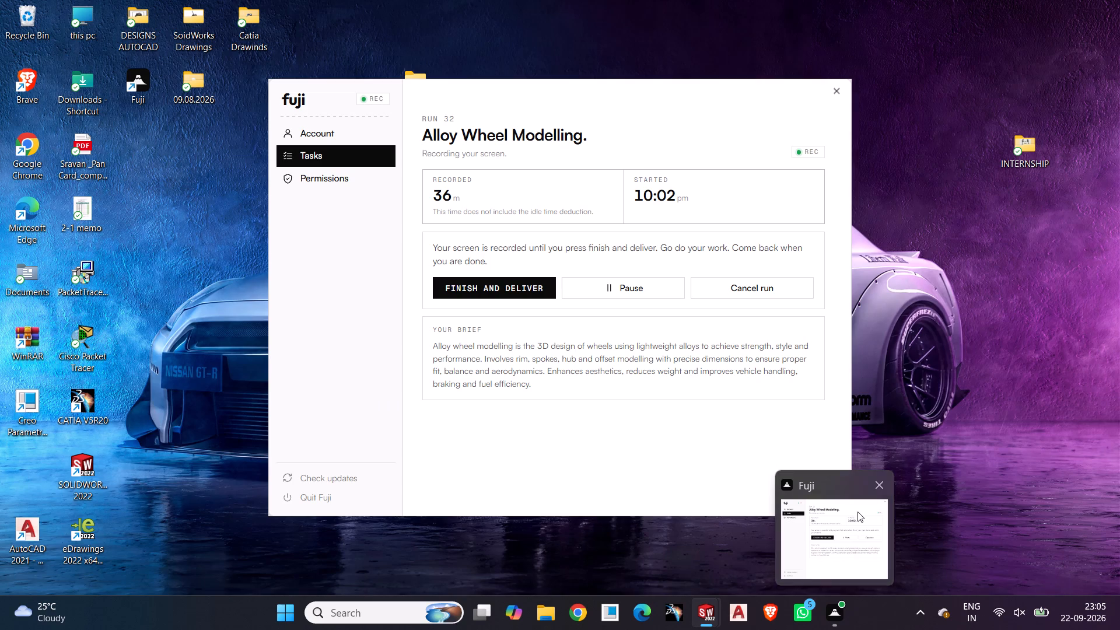
{"action": "scroll", "coordinate": [566, 332], "scroll_direction": "down", "scroll_amount": 2}
{"action": "scroll", "coordinate": [566, 332], "scroll_direction": "up", "scroll_amount": 1}
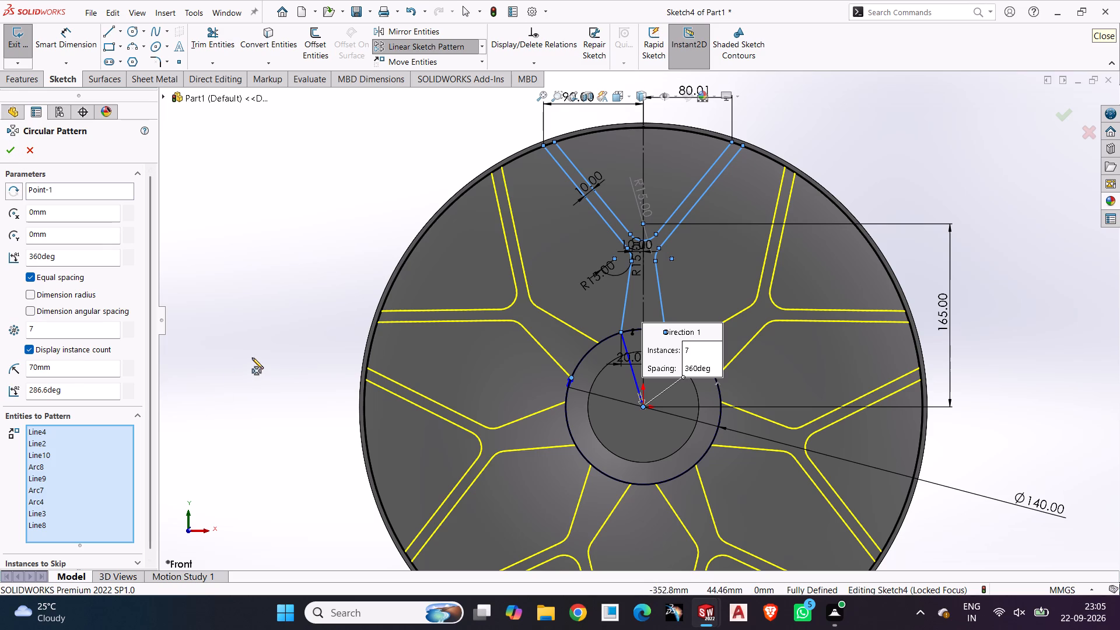
{"action": "left_click", "coordinate": [9, 155]}
{"action": "left_click", "coordinate": [304, 204]}
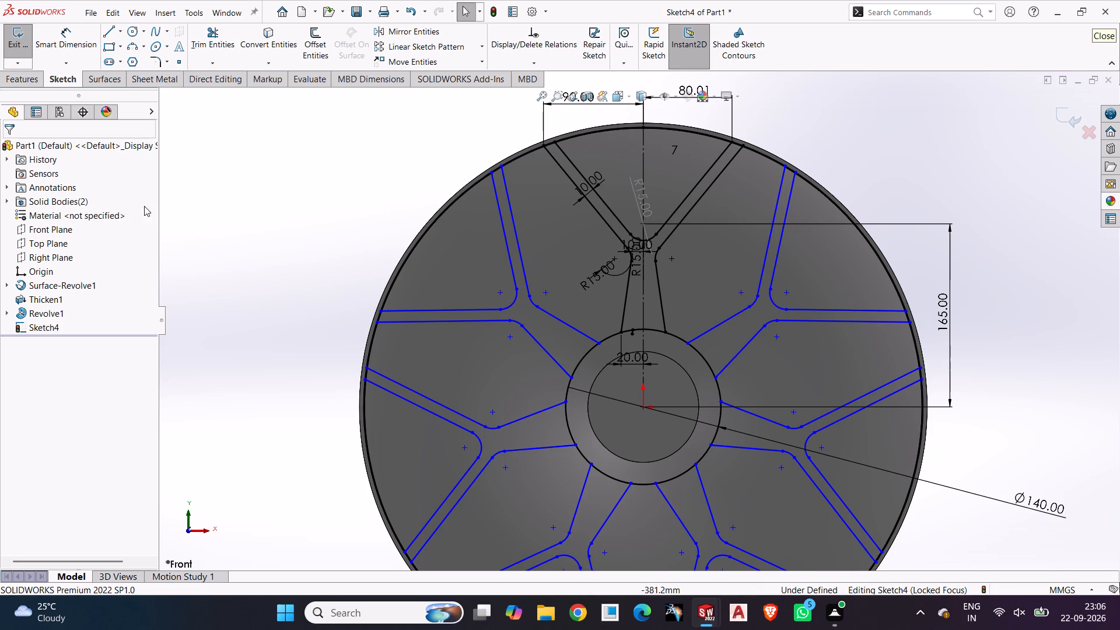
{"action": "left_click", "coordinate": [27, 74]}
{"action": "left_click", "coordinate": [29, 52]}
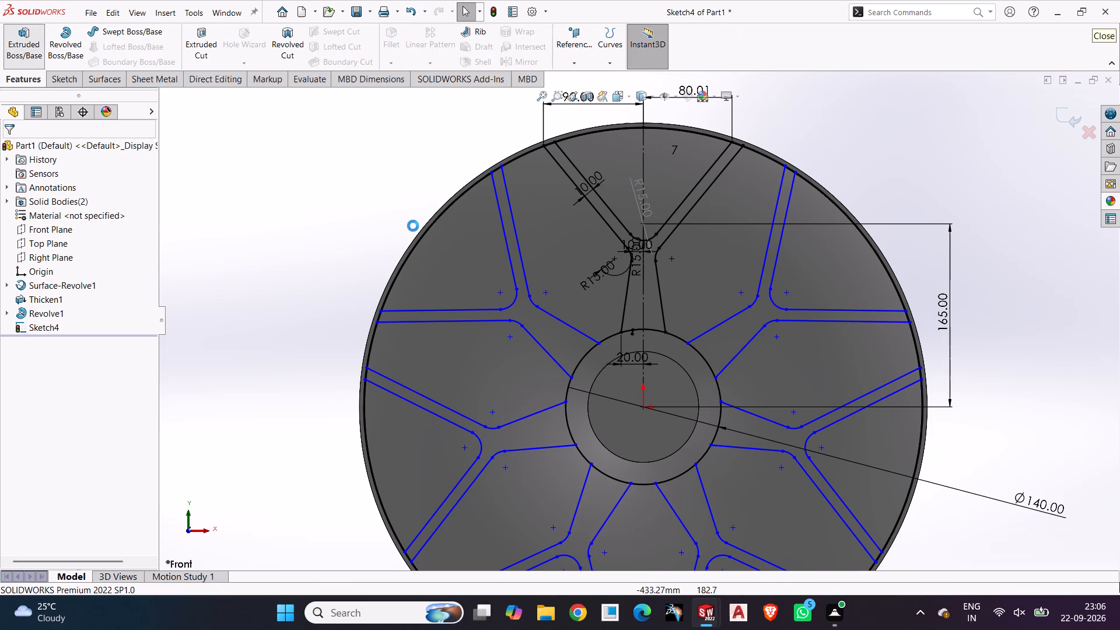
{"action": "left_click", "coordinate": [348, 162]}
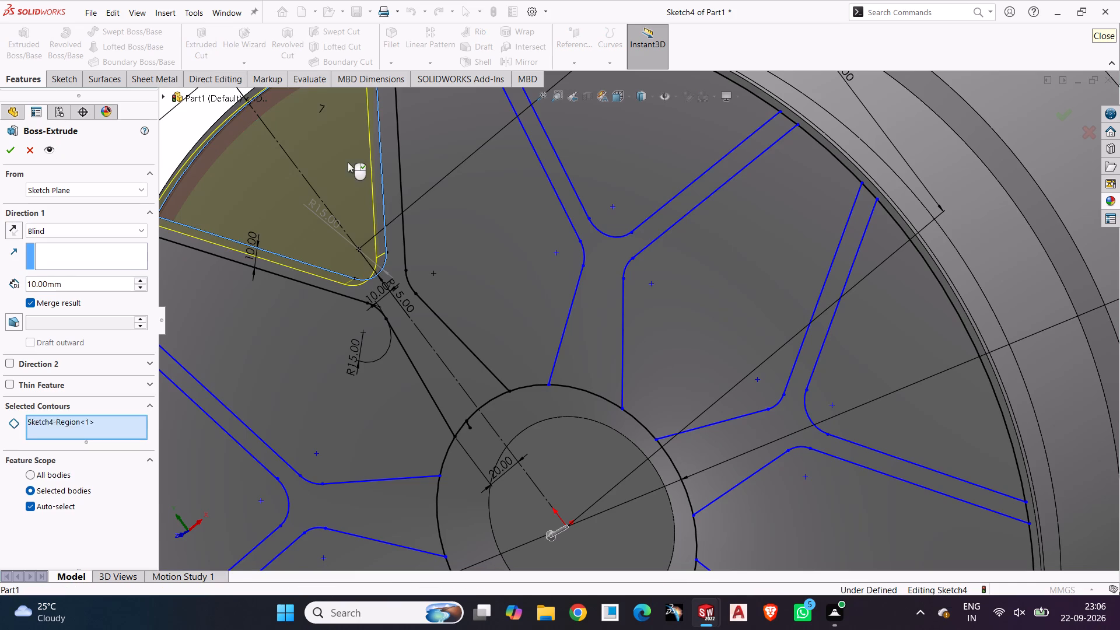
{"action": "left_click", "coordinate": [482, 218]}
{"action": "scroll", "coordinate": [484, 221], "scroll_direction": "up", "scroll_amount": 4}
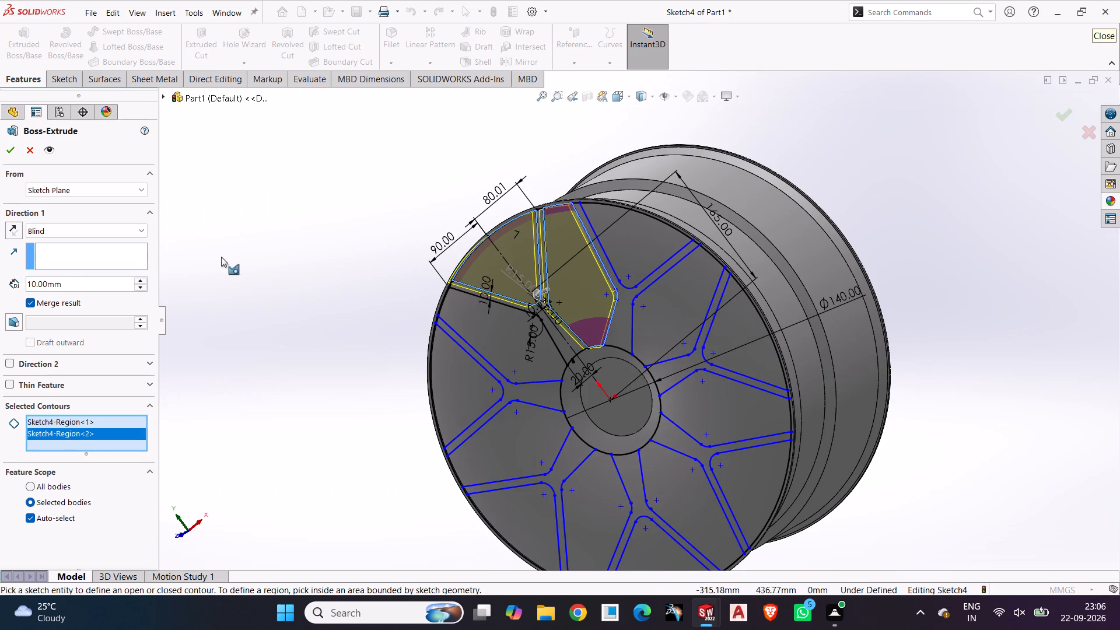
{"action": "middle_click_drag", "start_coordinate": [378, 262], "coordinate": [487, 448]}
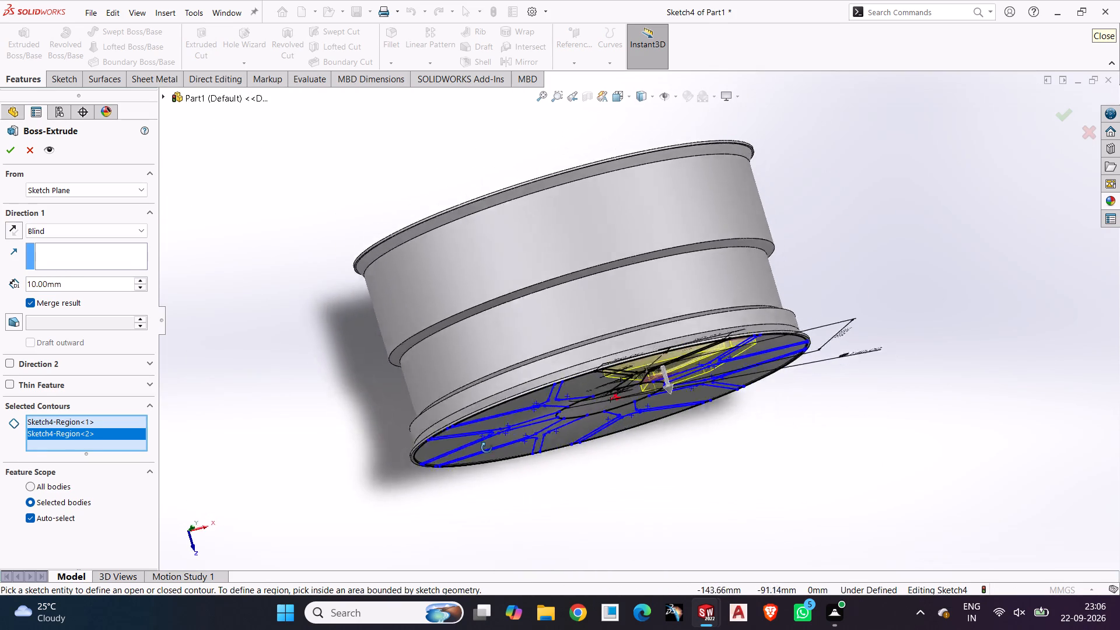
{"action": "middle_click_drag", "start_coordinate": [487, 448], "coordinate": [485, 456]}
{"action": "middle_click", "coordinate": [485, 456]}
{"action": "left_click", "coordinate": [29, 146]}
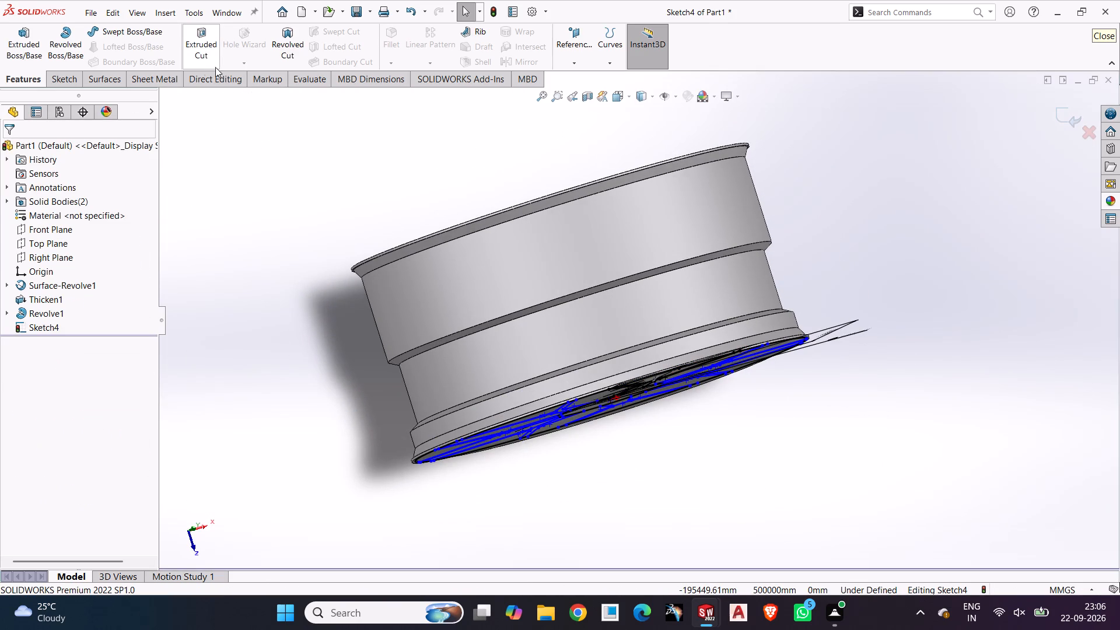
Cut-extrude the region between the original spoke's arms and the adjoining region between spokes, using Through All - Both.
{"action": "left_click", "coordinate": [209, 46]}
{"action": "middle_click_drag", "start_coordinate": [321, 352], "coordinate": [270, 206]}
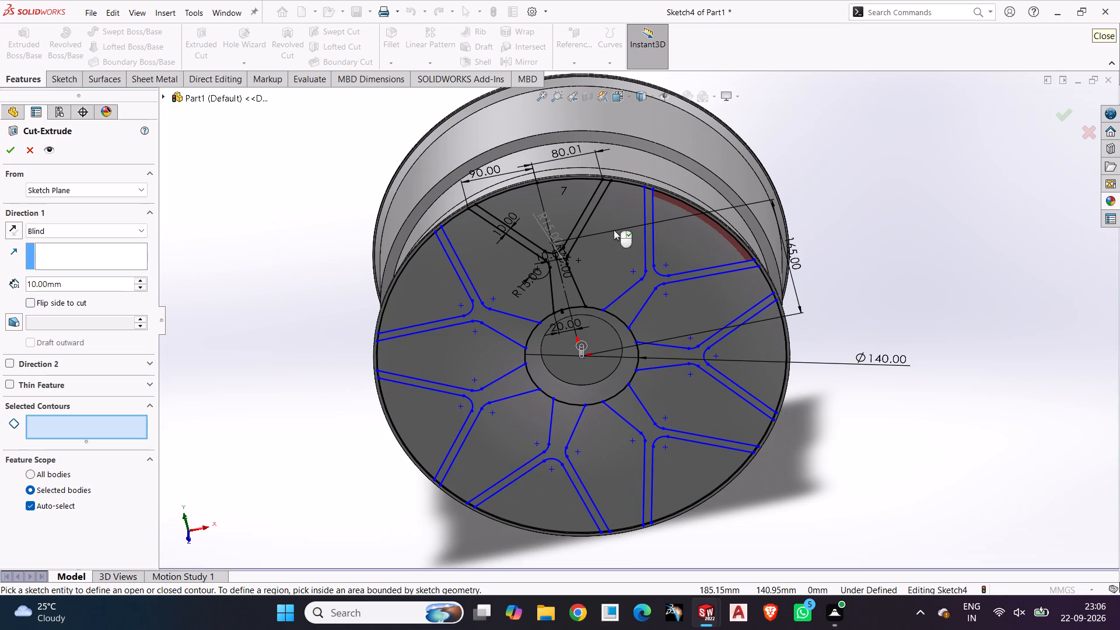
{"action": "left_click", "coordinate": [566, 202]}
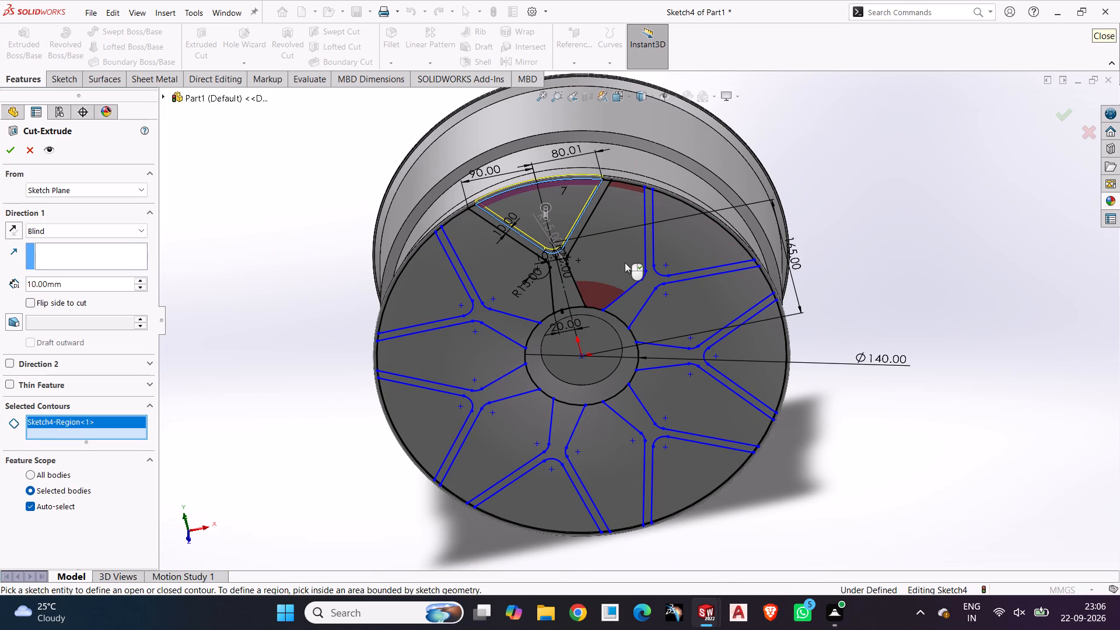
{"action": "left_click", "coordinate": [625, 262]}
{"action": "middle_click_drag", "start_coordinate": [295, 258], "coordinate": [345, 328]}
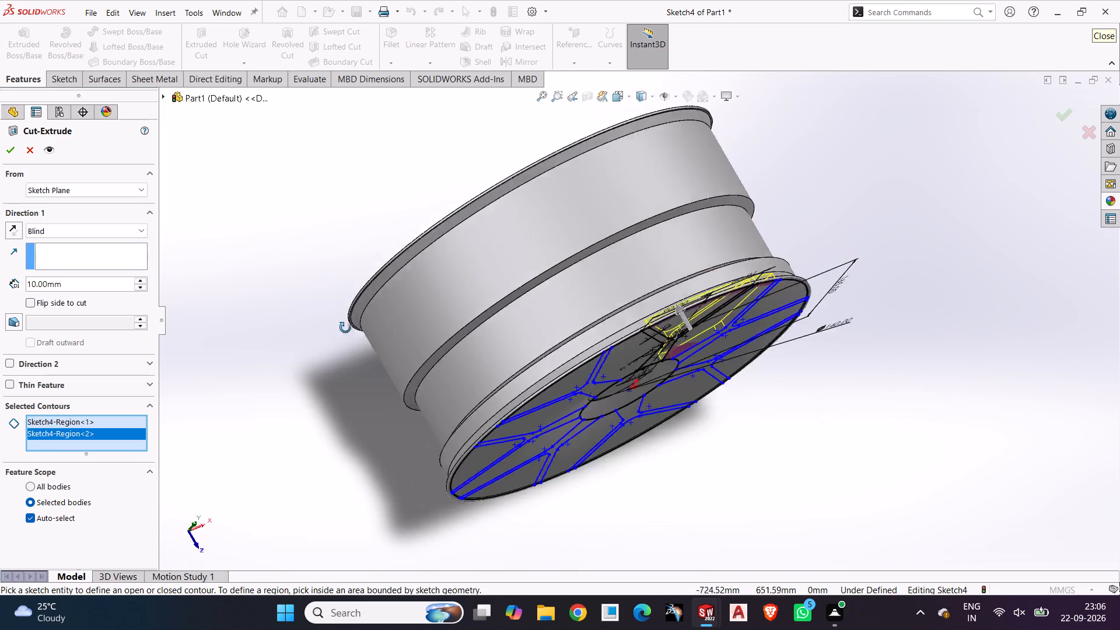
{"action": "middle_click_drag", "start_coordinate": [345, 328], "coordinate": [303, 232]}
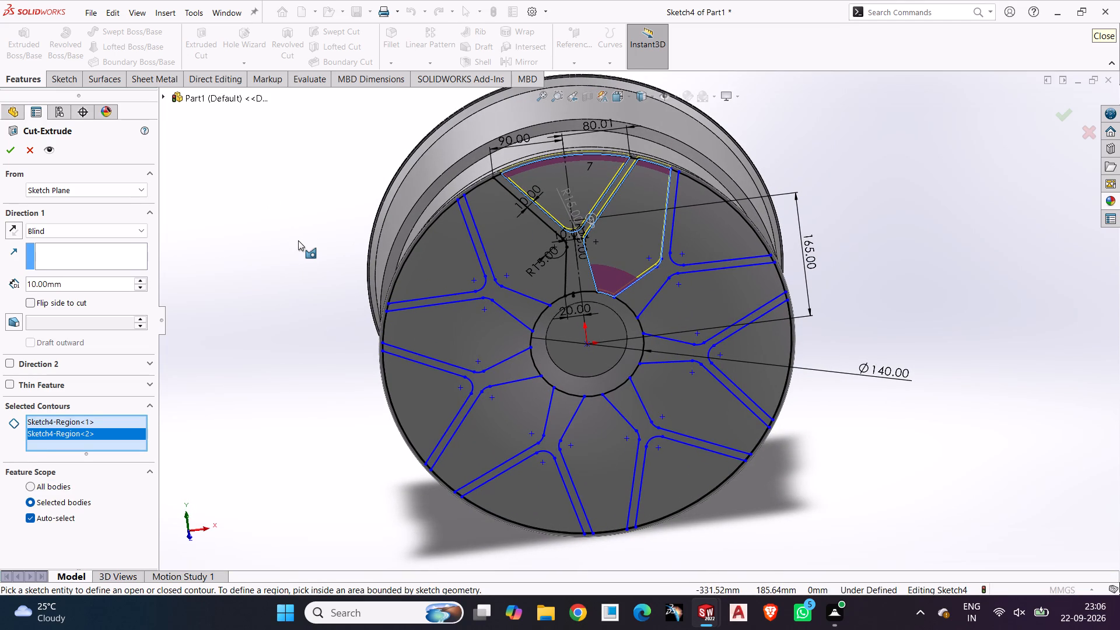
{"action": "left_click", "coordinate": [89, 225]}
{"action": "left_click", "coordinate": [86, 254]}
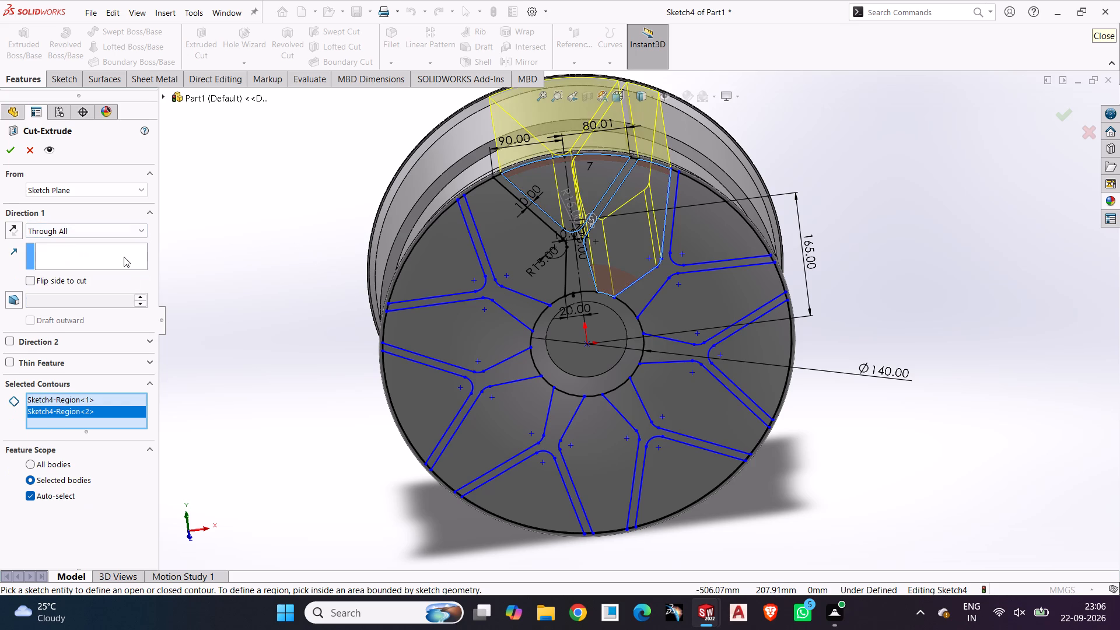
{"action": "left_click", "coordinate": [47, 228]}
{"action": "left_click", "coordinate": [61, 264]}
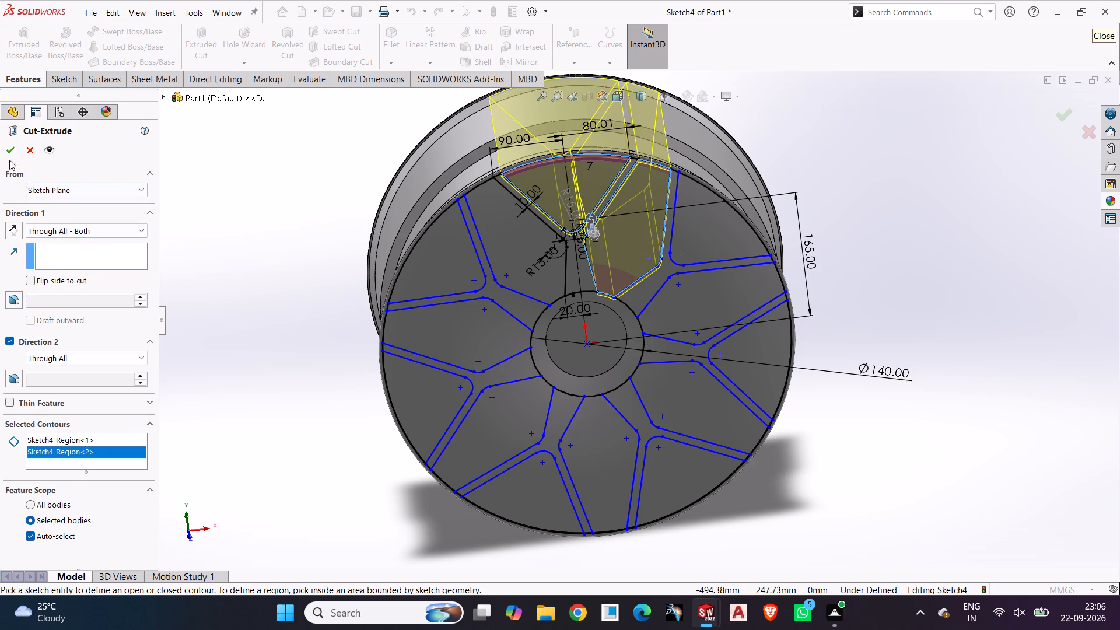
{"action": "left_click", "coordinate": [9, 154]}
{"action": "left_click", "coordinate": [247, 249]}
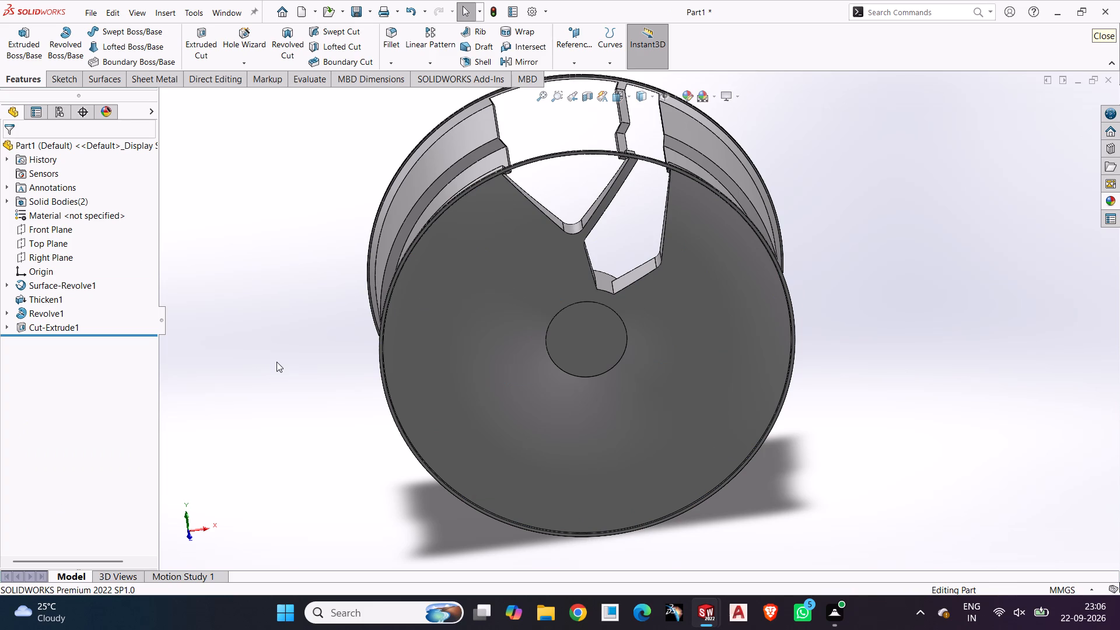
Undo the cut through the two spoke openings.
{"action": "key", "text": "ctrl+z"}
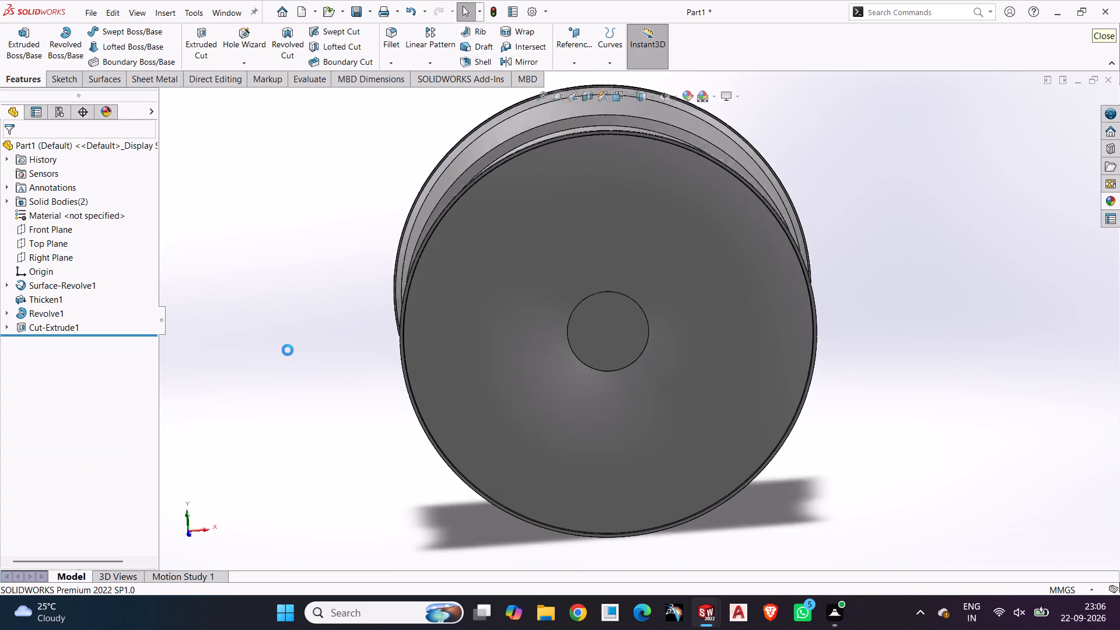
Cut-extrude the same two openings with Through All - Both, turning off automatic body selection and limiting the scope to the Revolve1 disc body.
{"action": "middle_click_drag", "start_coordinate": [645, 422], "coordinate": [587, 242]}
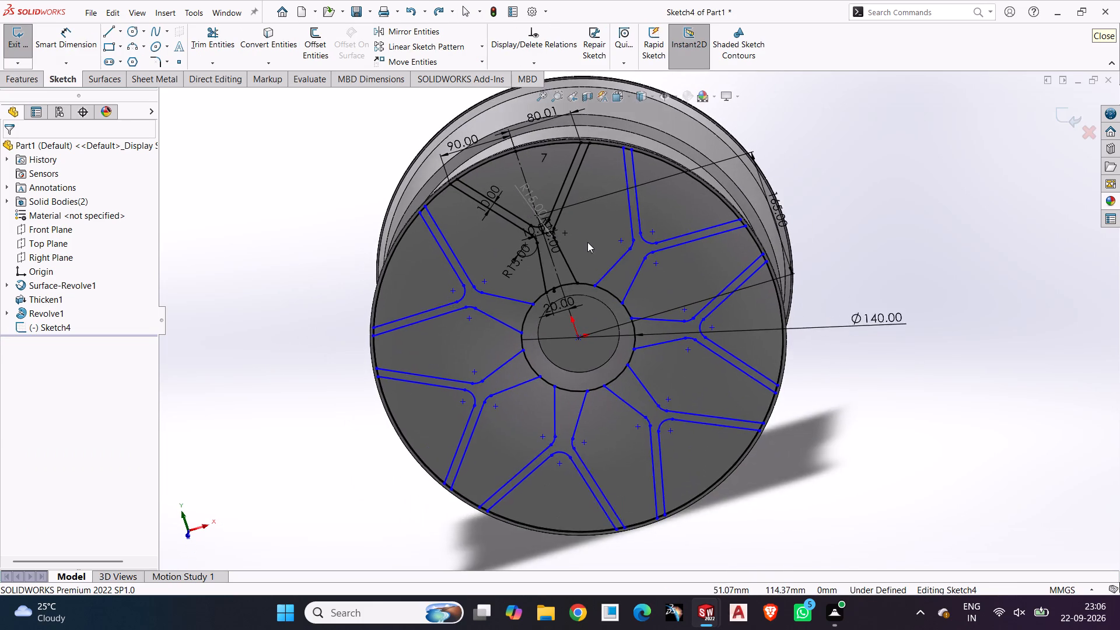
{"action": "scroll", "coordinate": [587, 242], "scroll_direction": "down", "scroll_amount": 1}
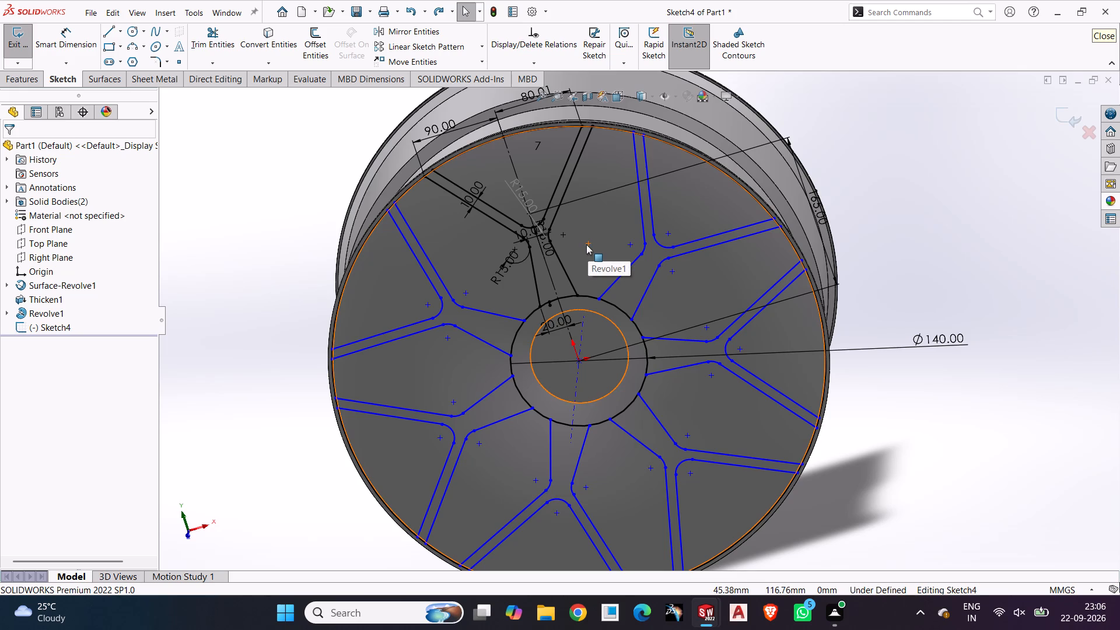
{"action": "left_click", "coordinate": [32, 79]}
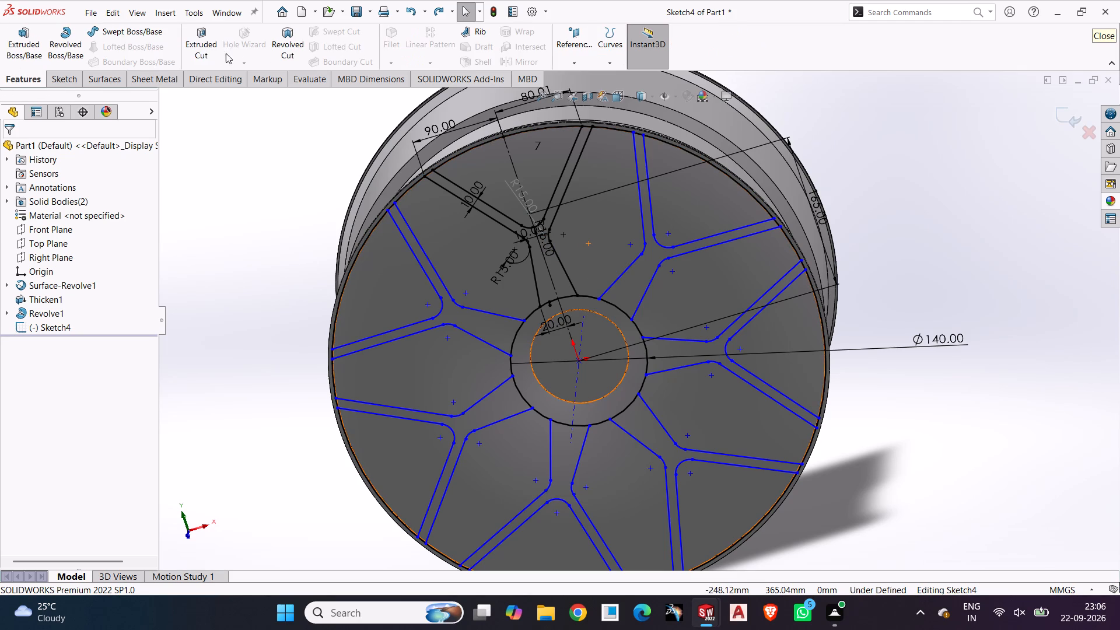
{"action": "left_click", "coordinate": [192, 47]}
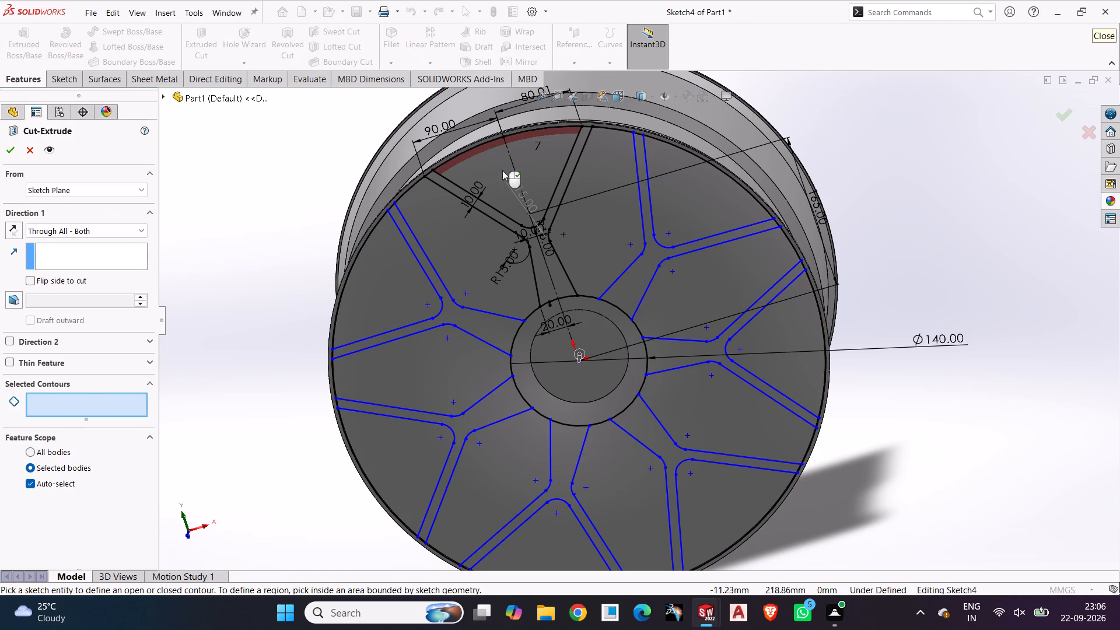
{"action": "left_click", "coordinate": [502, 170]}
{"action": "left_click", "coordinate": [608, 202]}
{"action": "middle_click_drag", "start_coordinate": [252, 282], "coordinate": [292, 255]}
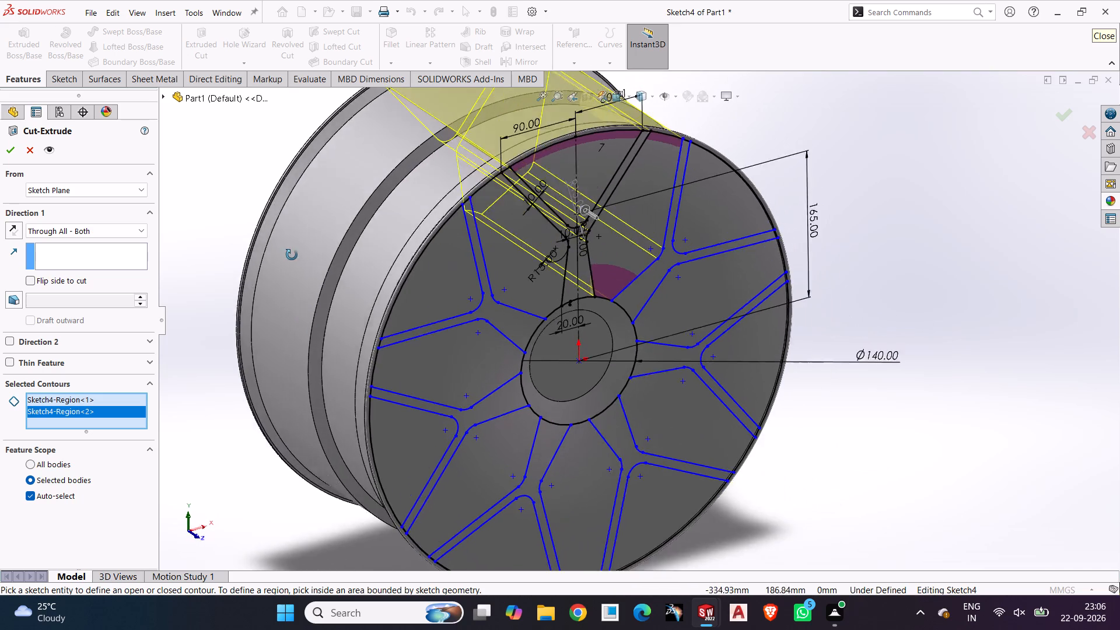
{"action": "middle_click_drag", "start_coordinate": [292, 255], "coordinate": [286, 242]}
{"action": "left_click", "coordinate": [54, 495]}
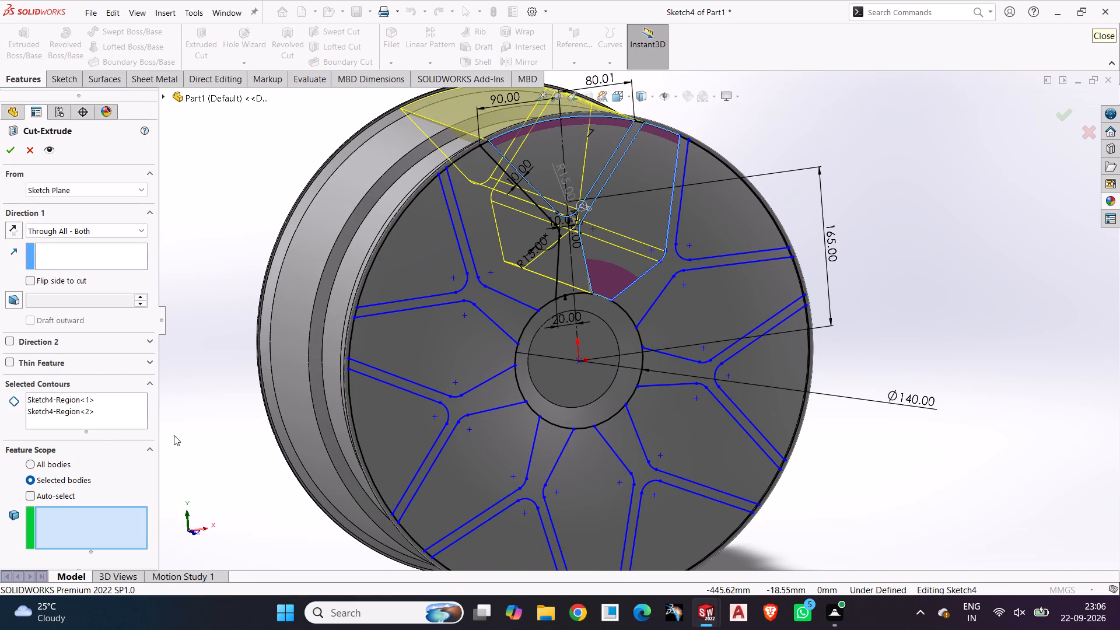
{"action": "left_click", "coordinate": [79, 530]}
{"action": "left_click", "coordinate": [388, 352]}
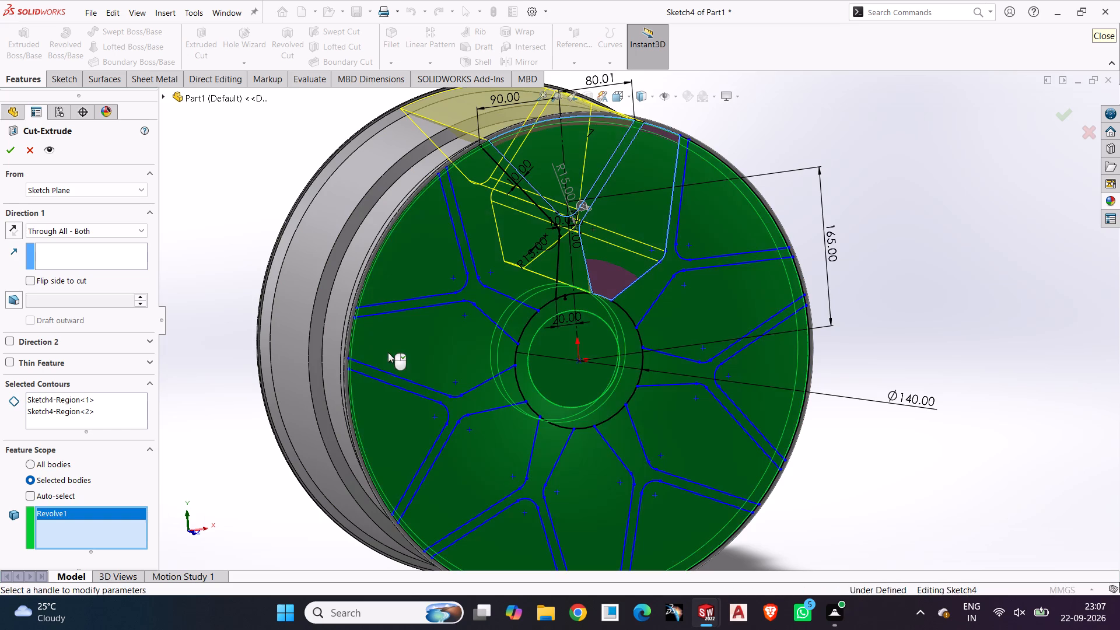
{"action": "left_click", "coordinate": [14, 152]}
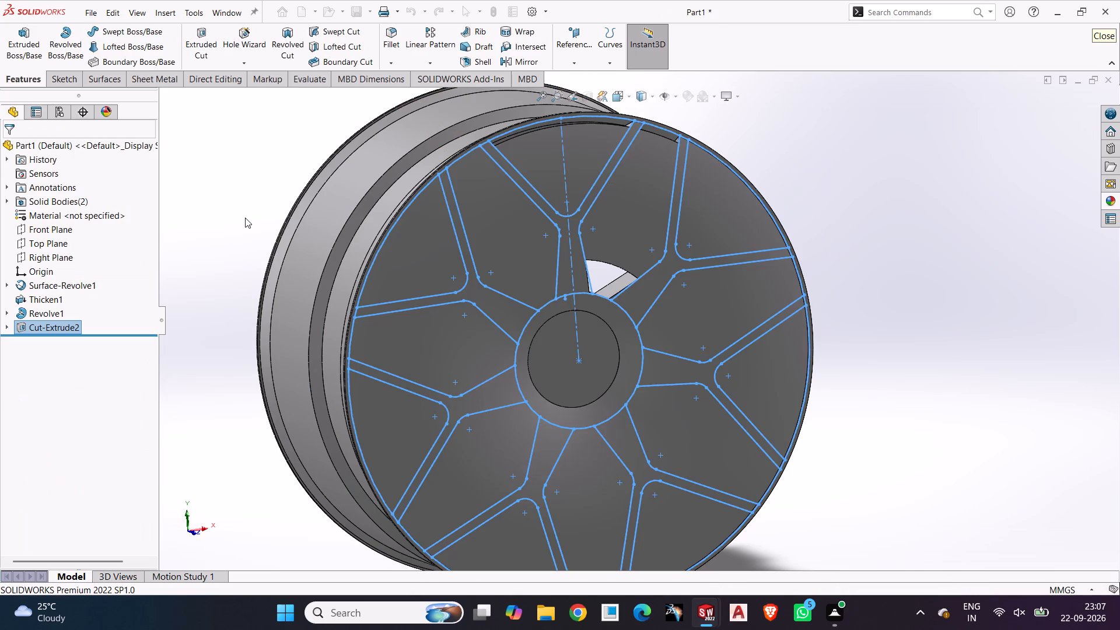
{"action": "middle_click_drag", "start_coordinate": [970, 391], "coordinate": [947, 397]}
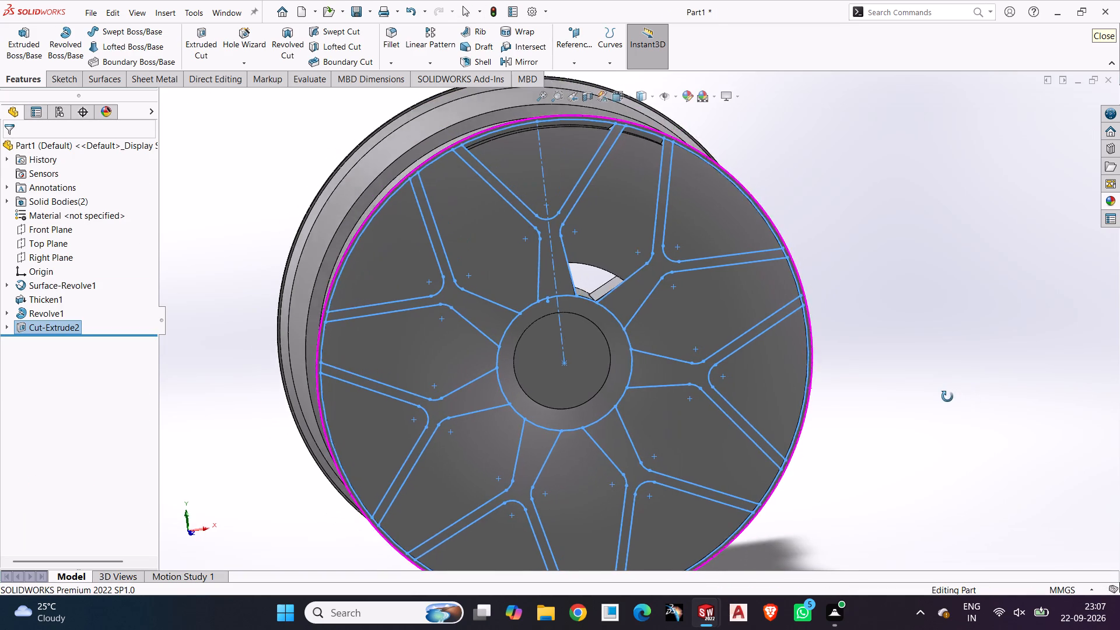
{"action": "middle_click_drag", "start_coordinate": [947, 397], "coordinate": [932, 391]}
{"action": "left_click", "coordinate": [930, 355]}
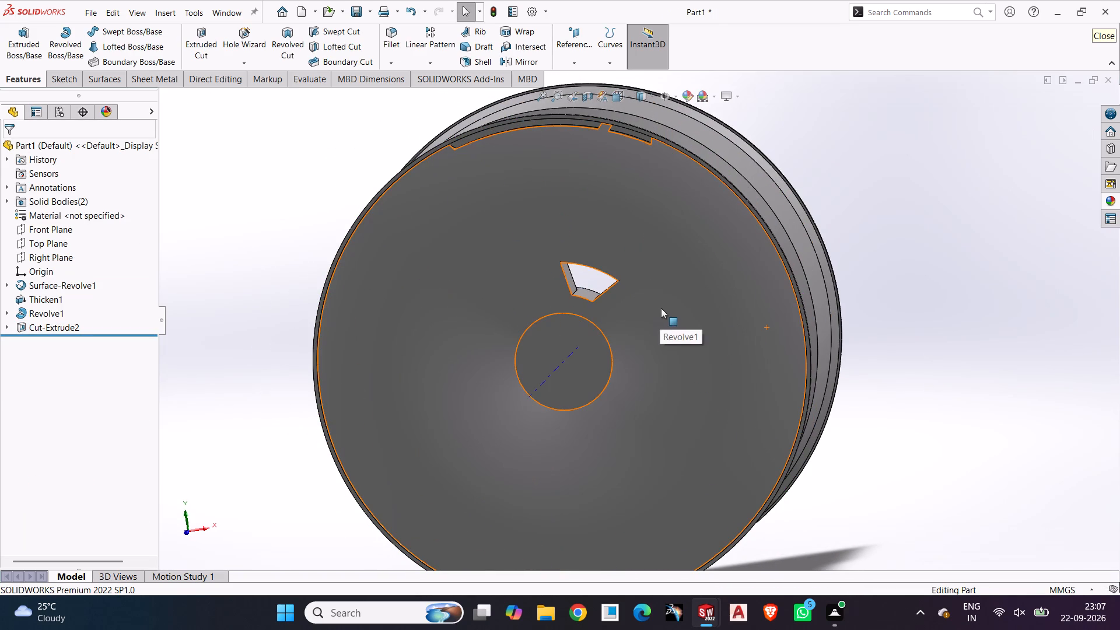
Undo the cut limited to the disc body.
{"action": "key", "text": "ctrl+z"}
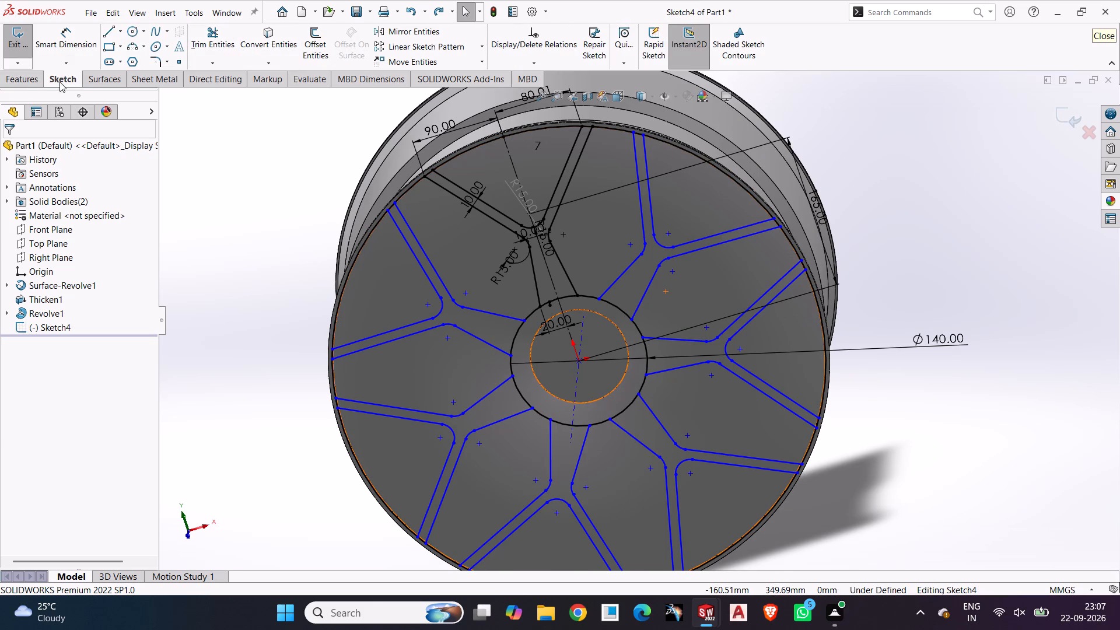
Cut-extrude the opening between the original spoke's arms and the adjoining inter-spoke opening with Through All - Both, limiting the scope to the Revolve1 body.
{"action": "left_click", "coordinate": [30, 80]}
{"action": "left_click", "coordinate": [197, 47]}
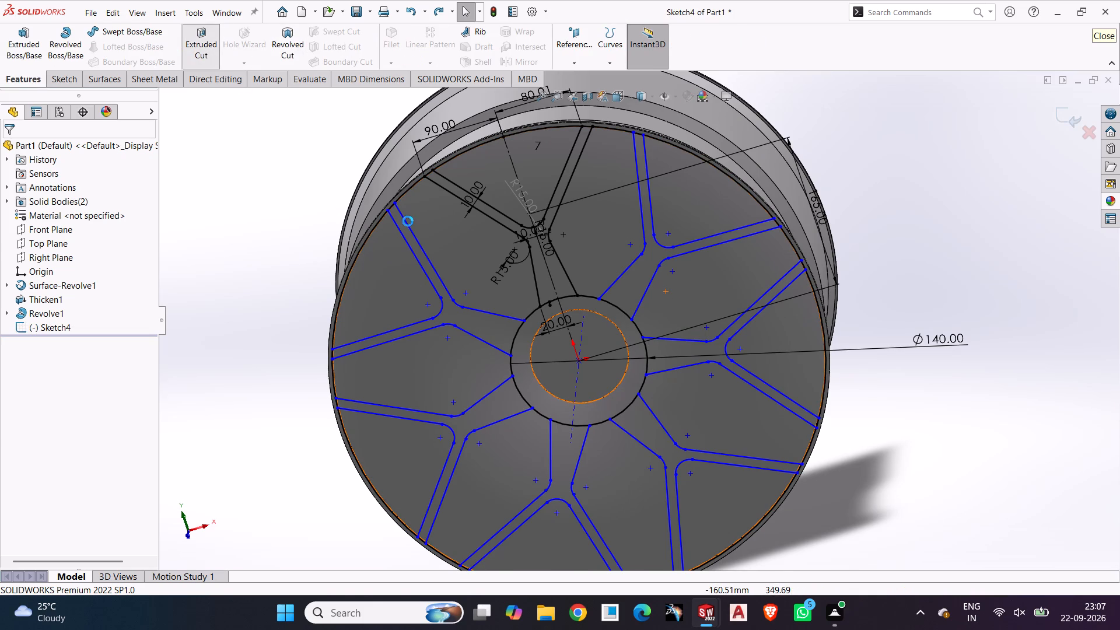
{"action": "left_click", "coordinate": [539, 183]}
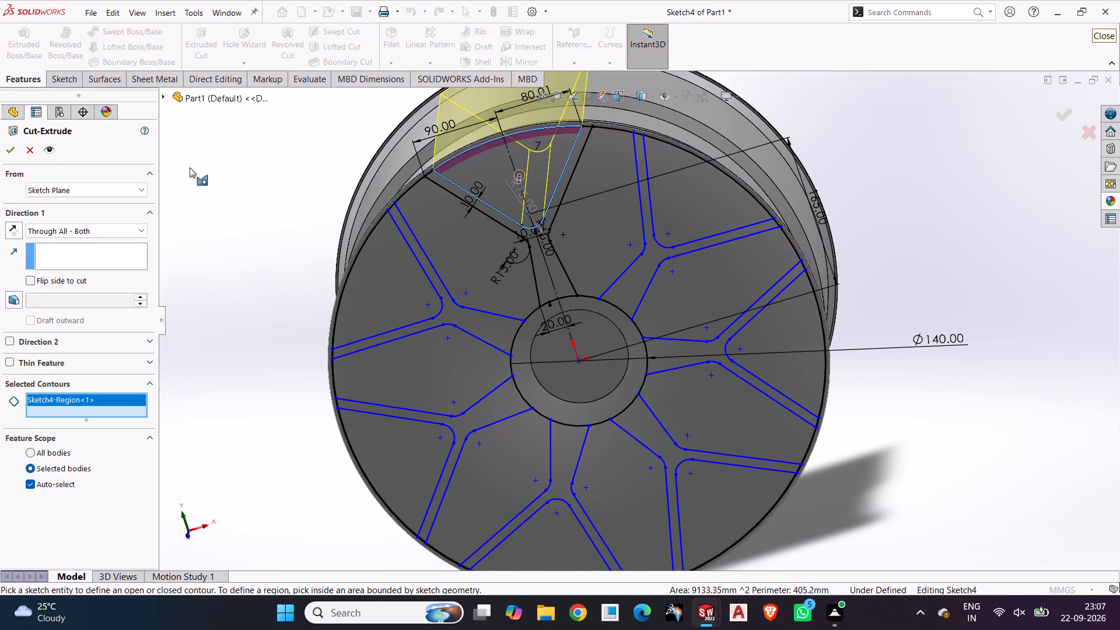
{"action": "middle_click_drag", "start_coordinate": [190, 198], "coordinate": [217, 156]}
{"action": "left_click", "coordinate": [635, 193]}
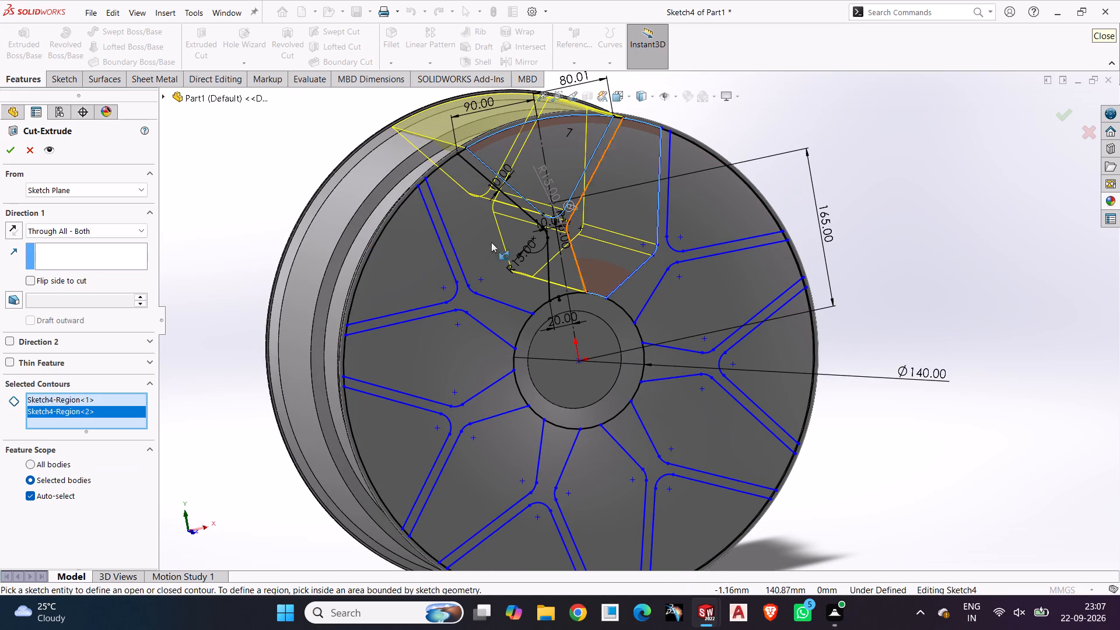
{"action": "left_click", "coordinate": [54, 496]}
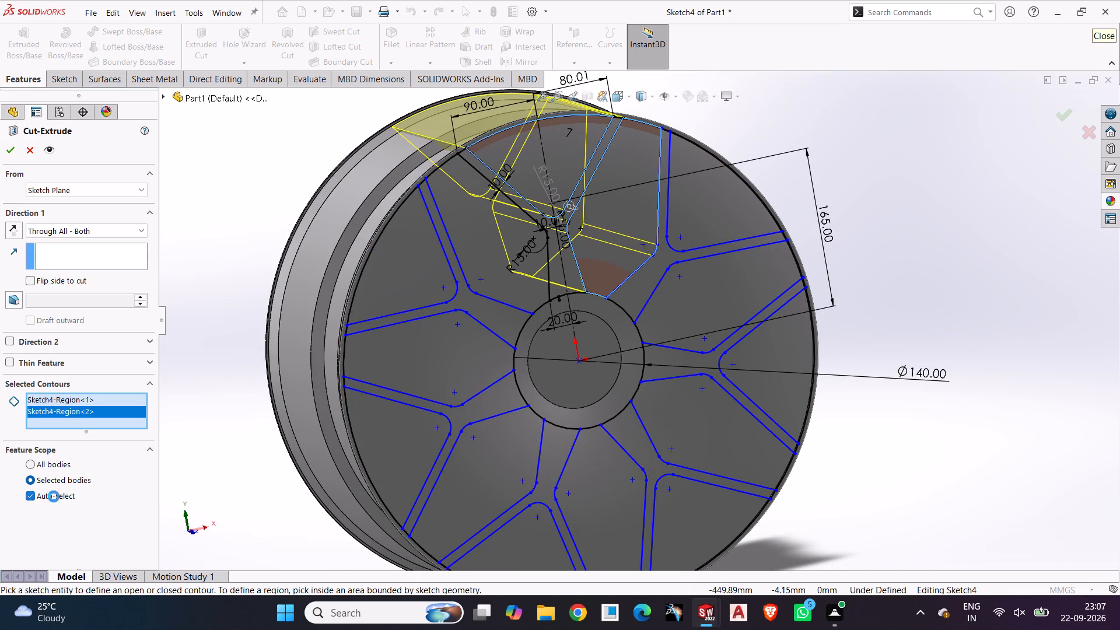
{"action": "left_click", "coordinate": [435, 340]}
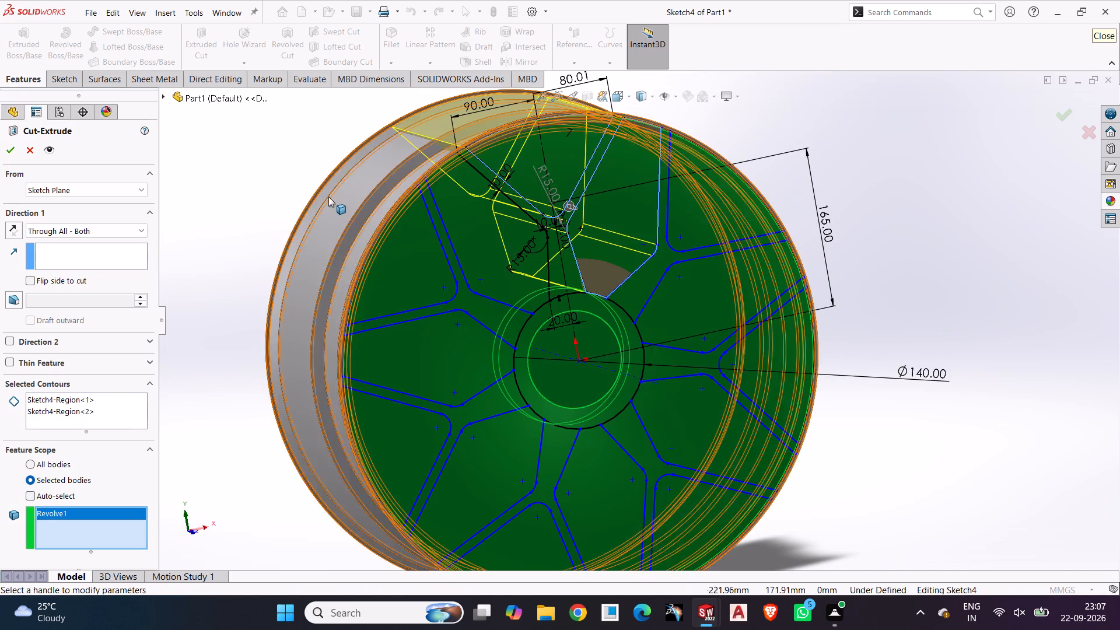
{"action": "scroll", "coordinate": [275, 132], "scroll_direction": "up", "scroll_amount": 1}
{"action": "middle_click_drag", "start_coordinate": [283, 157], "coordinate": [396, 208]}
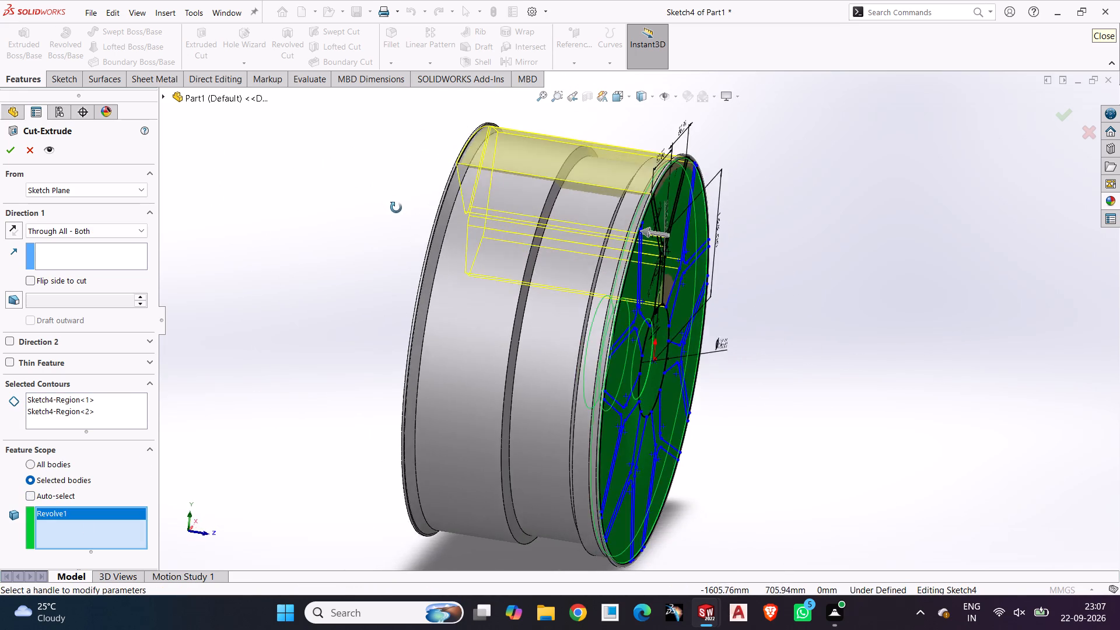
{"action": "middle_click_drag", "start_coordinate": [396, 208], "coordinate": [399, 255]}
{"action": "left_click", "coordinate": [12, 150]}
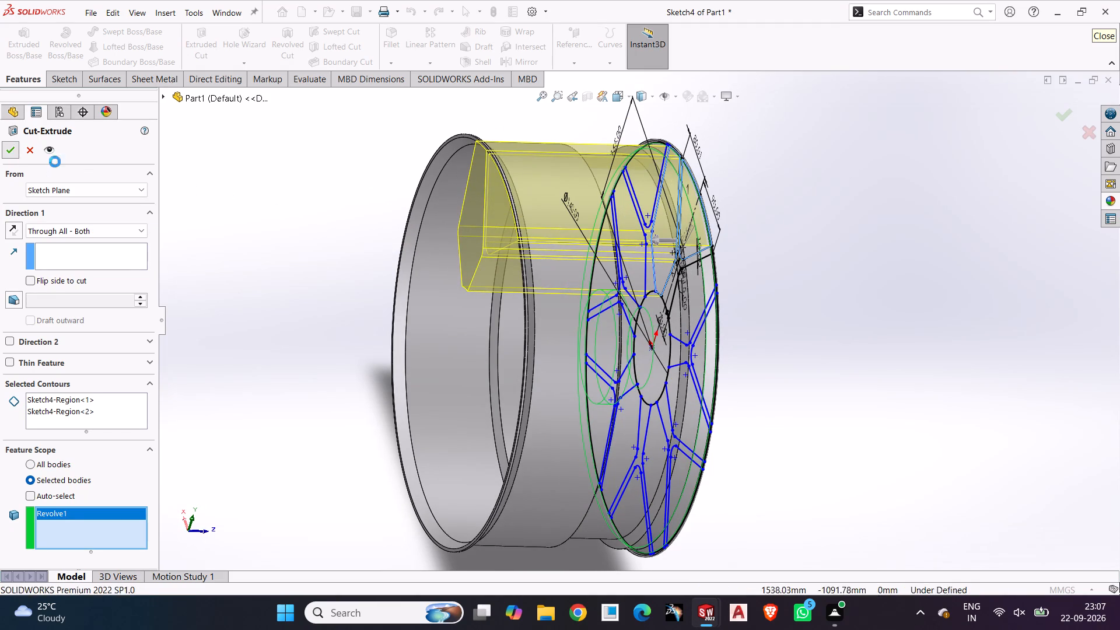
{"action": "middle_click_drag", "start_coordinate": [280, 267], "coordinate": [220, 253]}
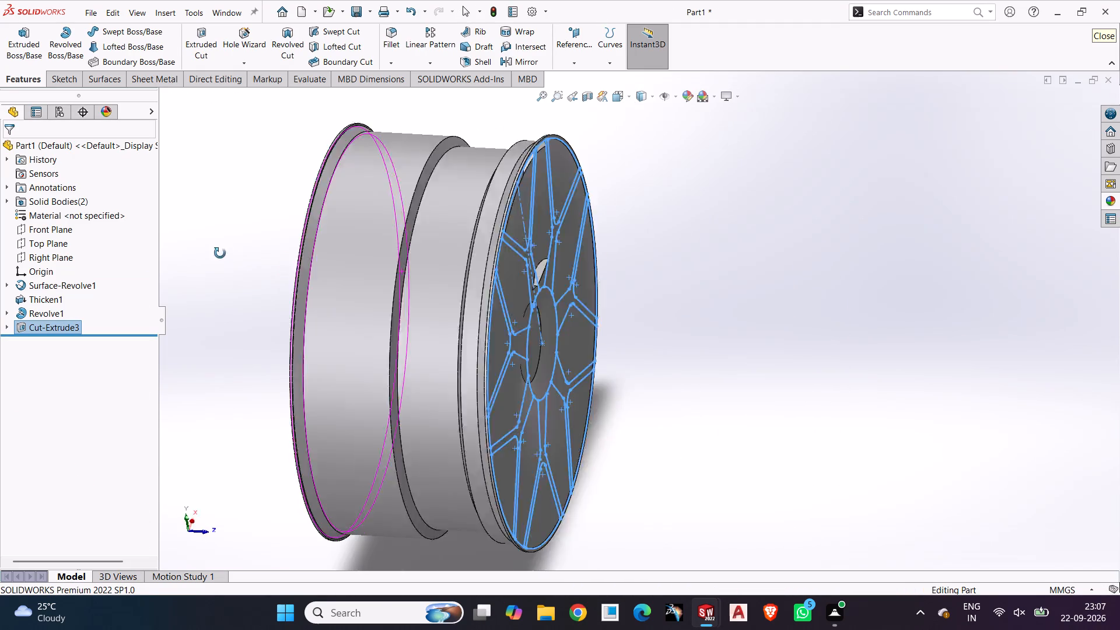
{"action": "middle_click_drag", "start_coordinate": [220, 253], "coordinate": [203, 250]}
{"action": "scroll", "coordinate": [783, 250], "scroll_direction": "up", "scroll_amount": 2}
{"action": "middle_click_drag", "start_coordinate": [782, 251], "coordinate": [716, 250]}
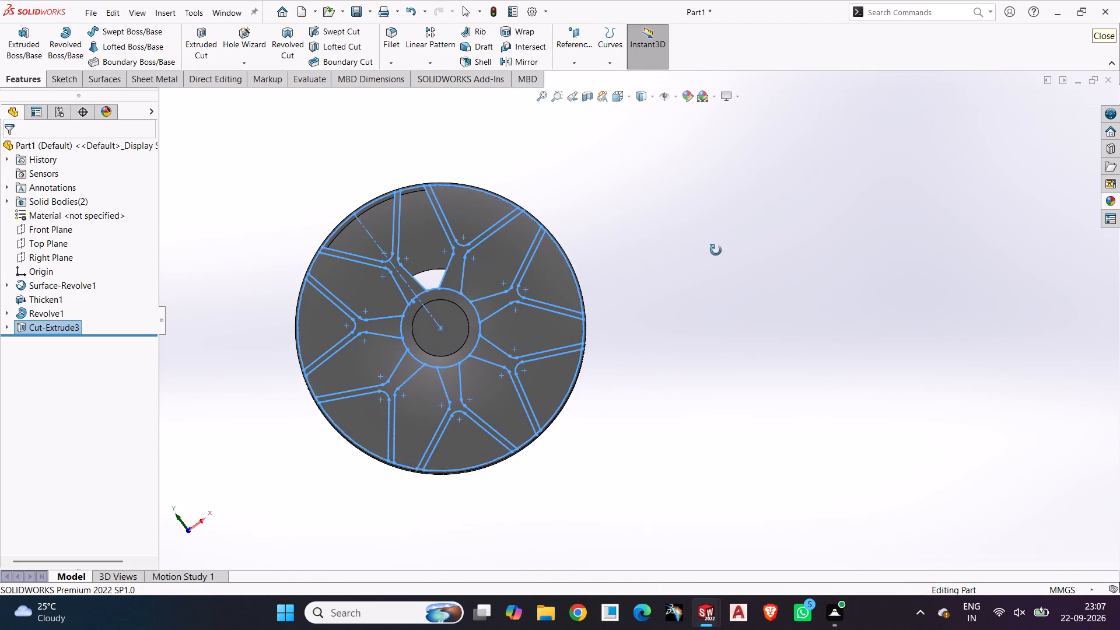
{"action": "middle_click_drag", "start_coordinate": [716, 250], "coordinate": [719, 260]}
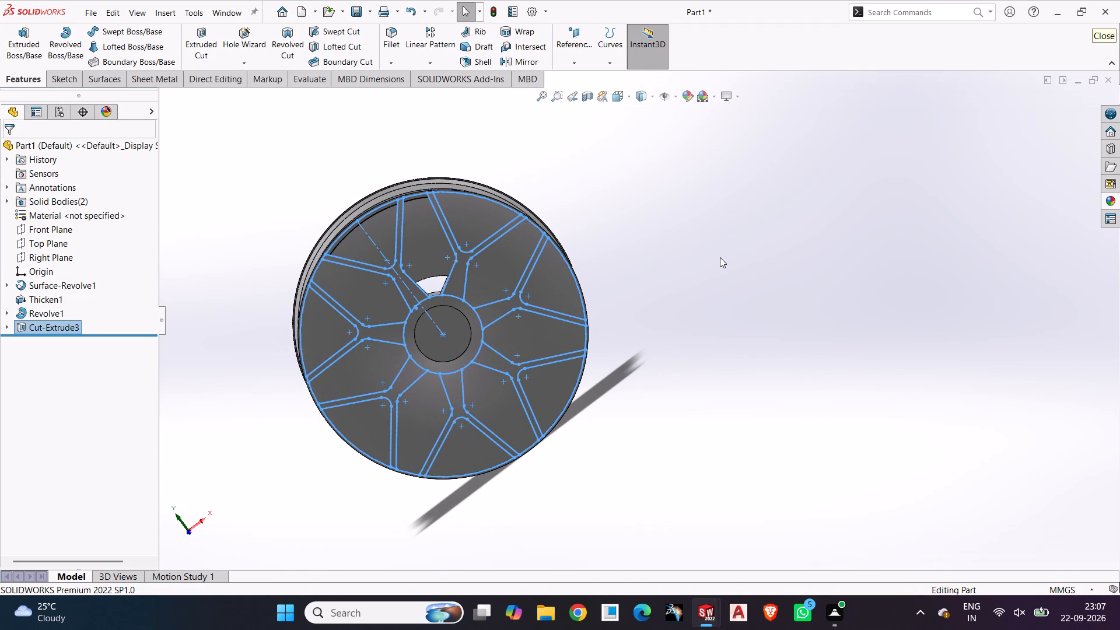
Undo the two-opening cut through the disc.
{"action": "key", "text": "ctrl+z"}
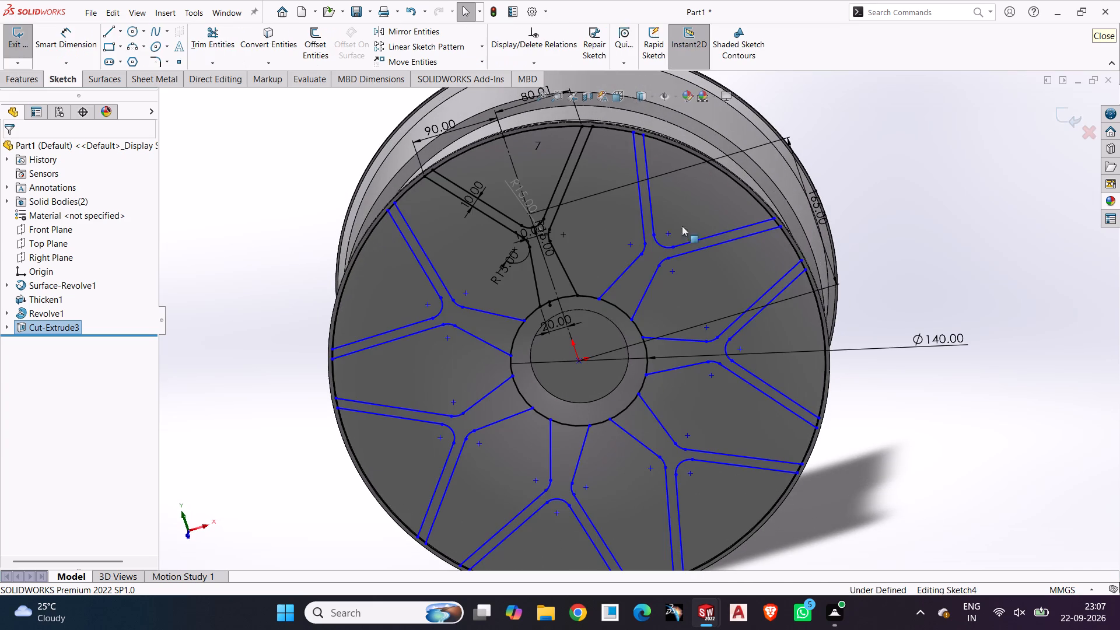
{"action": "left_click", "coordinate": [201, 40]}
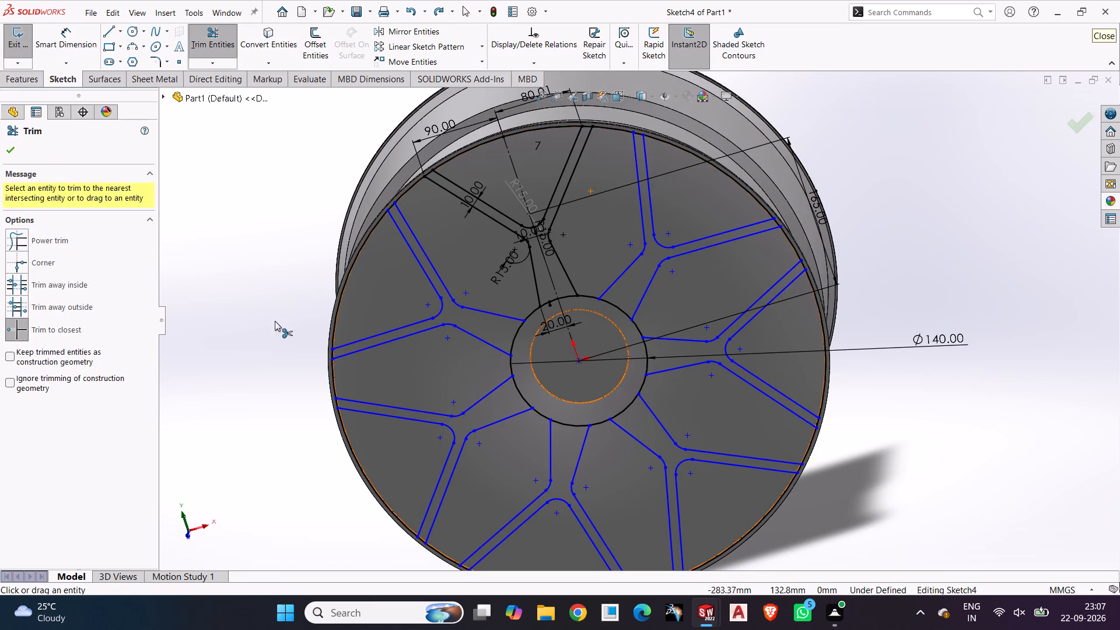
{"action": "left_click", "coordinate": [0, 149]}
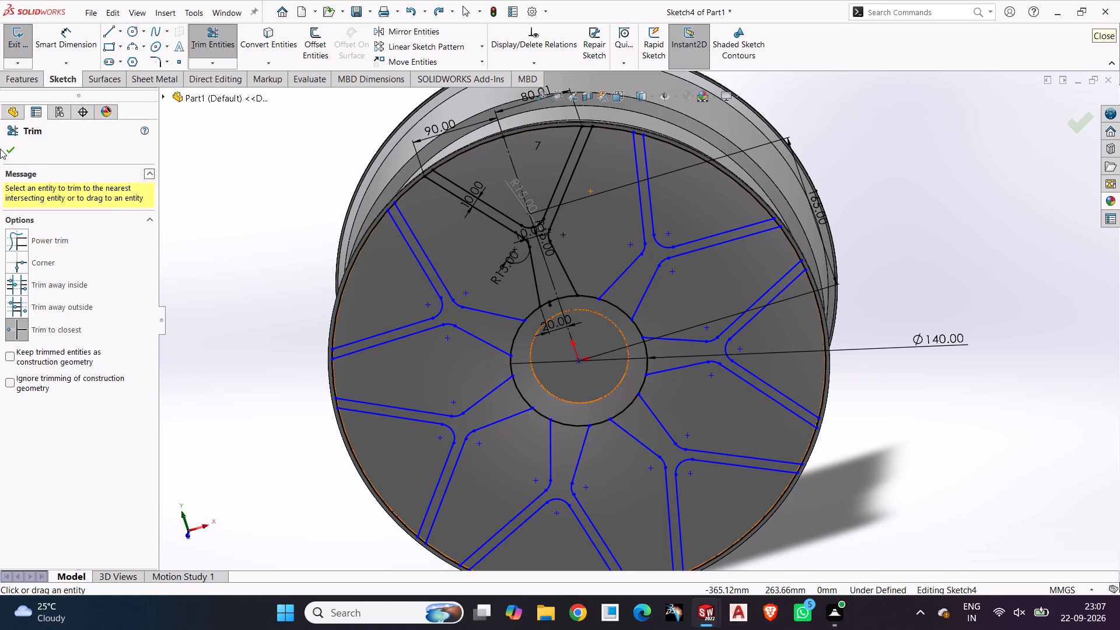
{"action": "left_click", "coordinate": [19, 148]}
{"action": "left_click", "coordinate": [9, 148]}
Cut-extrude only the region between the original spoke's arms with Through All - Both, turning off automatic body selection and limiting the scope to Revolve1.
{"action": "left_click", "coordinate": [21, 82]}
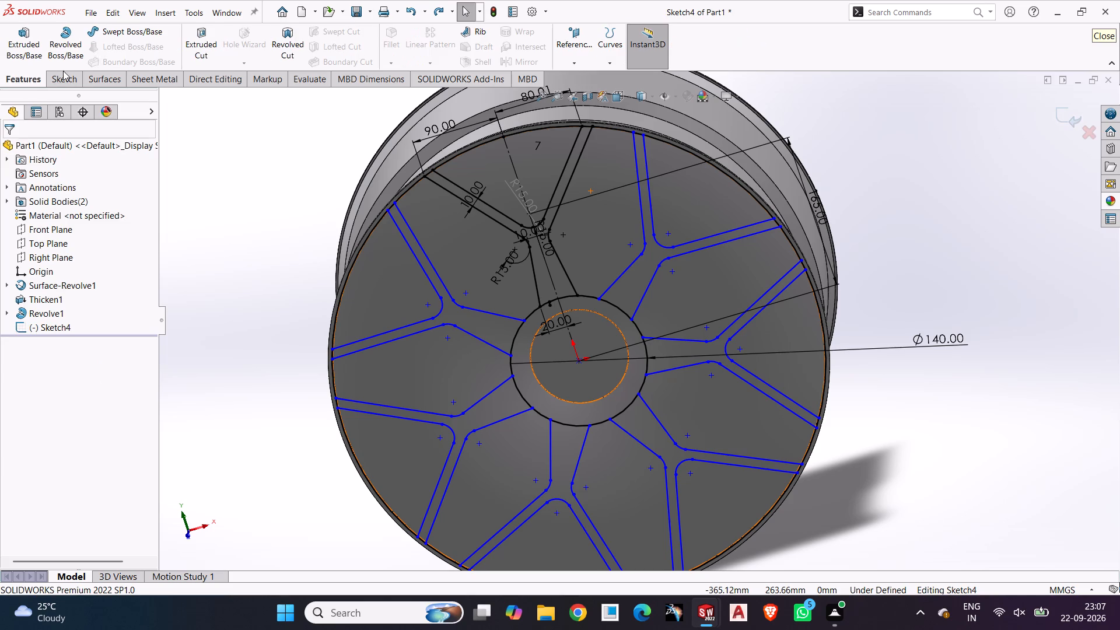
{"action": "left_click", "coordinate": [207, 36]}
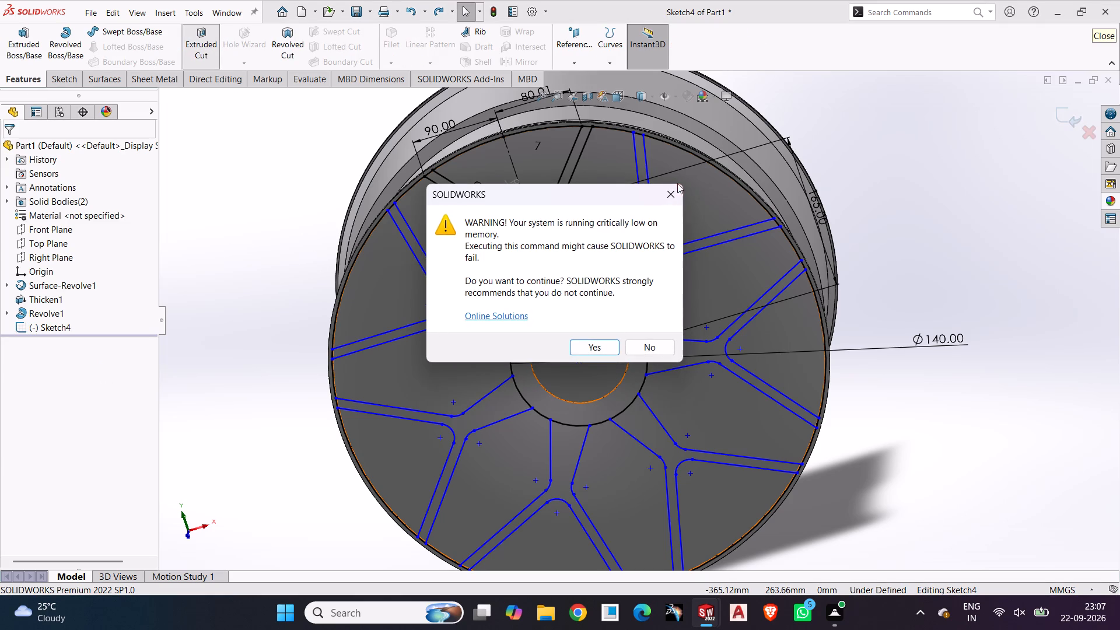
{"action": "left_click", "coordinate": [677, 183]}
{"action": "left_click", "coordinate": [660, 198]}
{"action": "left_click", "coordinate": [213, 34]}
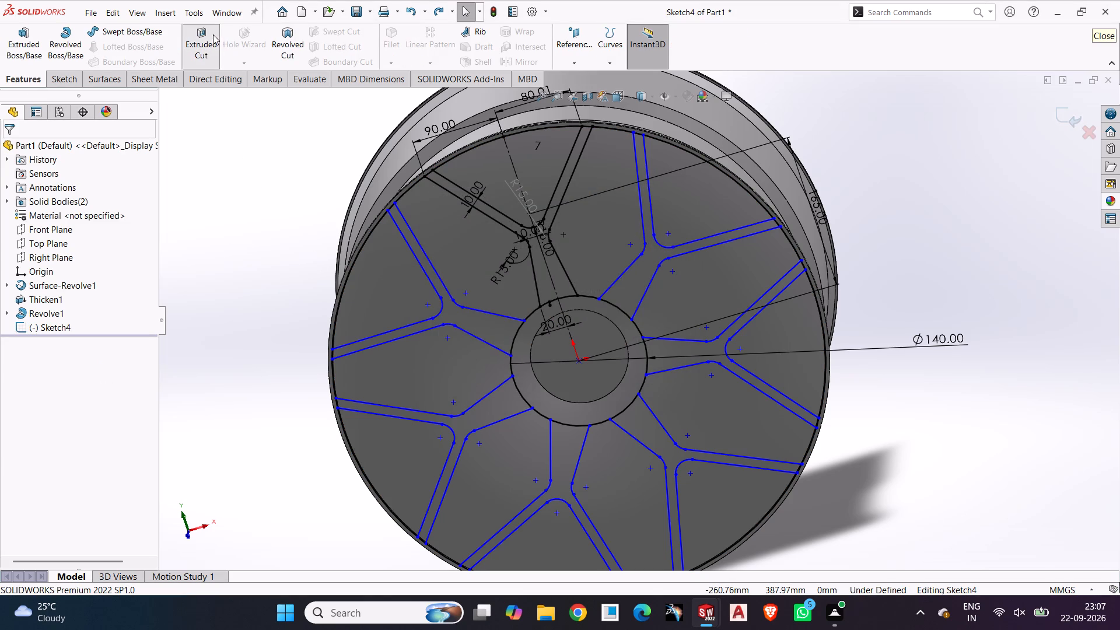
{"action": "left_click", "coordinate": [598, 348]}
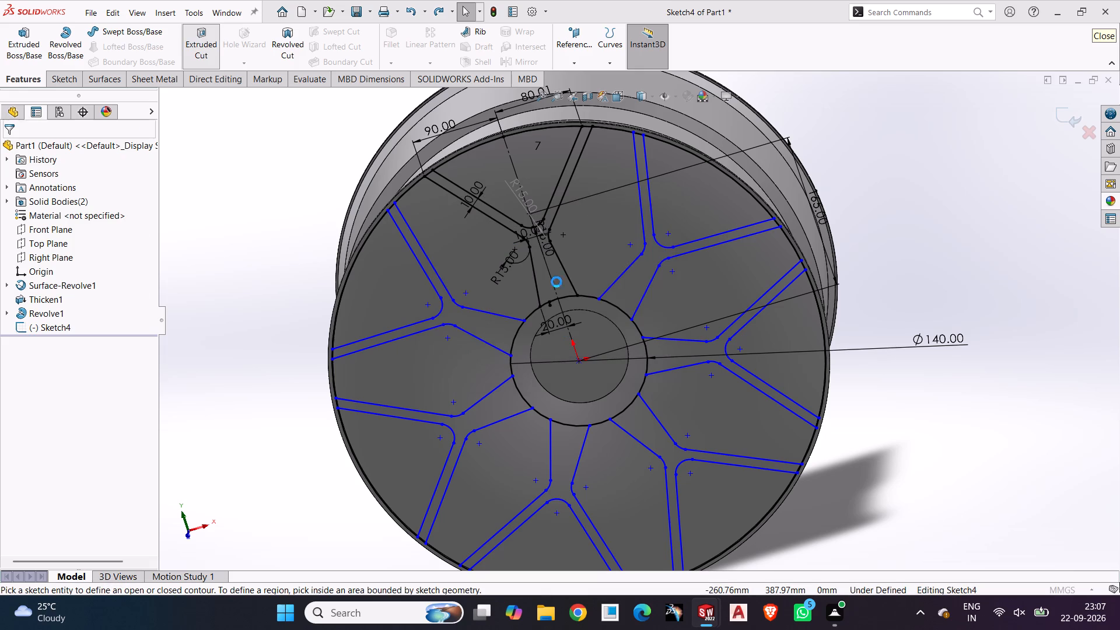
{"action": "left_click", "coordinate": [536, 163]}
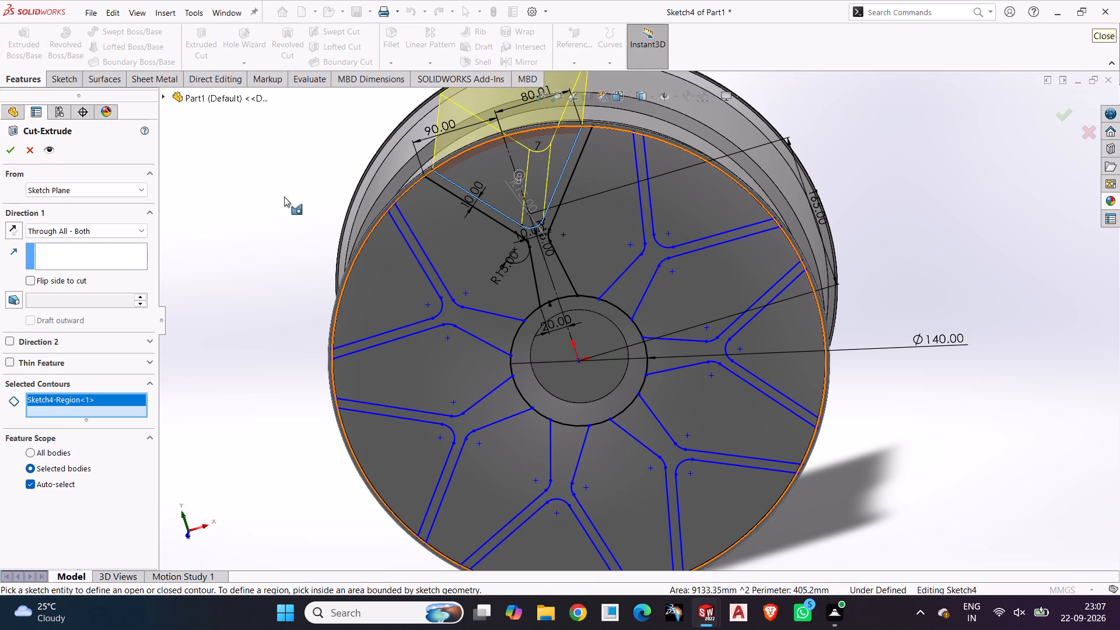
{"action": "middle_click_drag", "start_coordinate": [257, 307], "coordinate": [329, 209]}
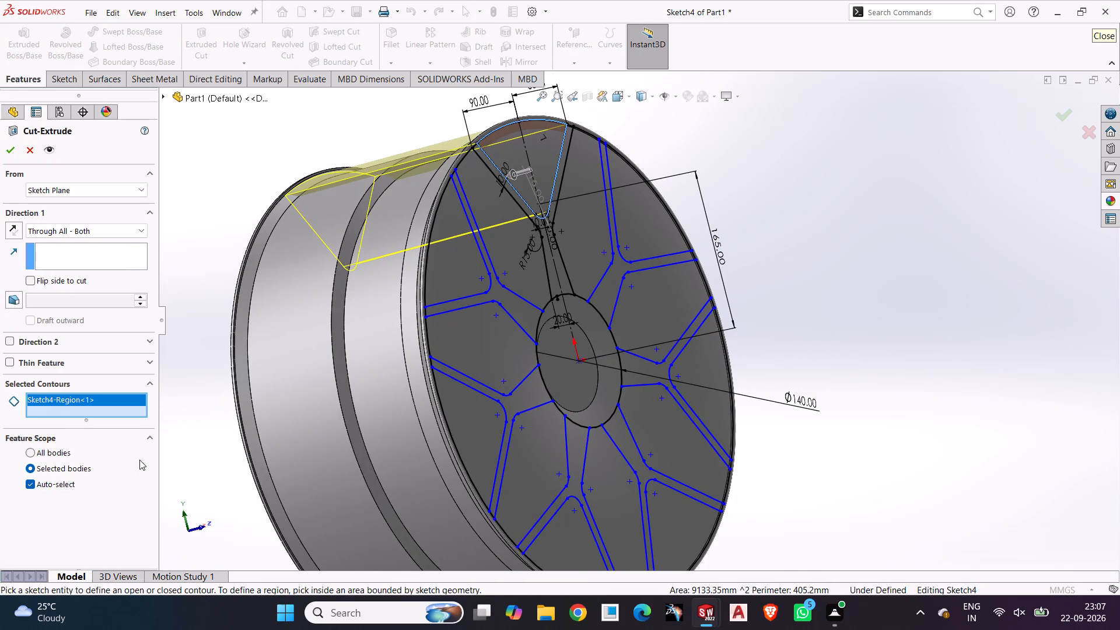
{"action": "left_click", "coordinate": [61, 487]}
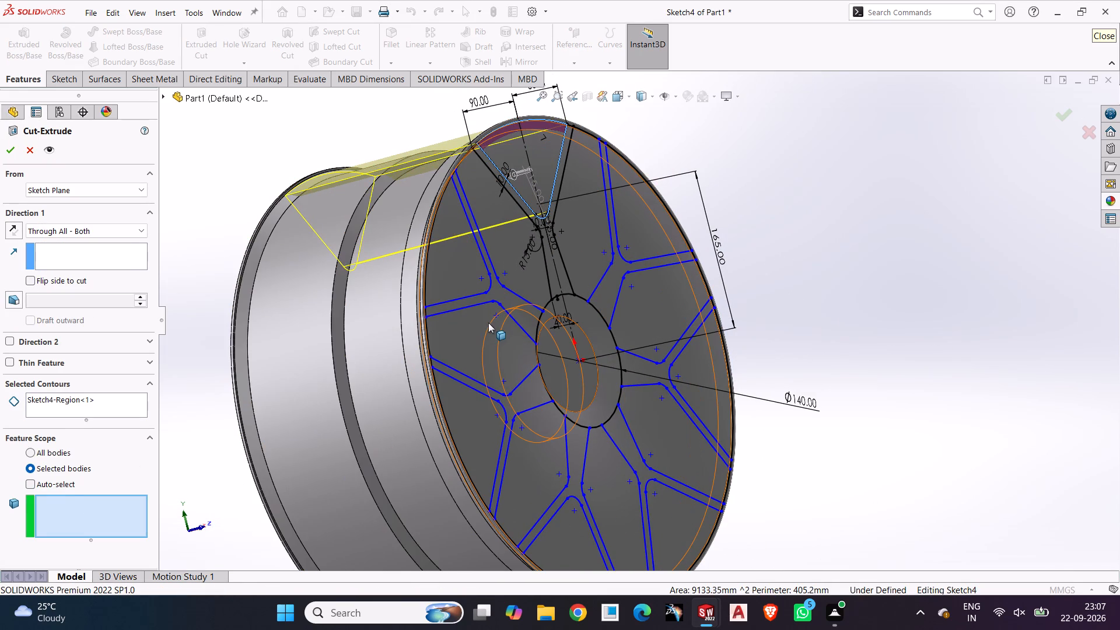
{"action": "left_click", "coordinate": [474, 334]}
{"action": "middle_click_drag", "start_coordinate": [934, 241], "coordinate": [920, 278]}
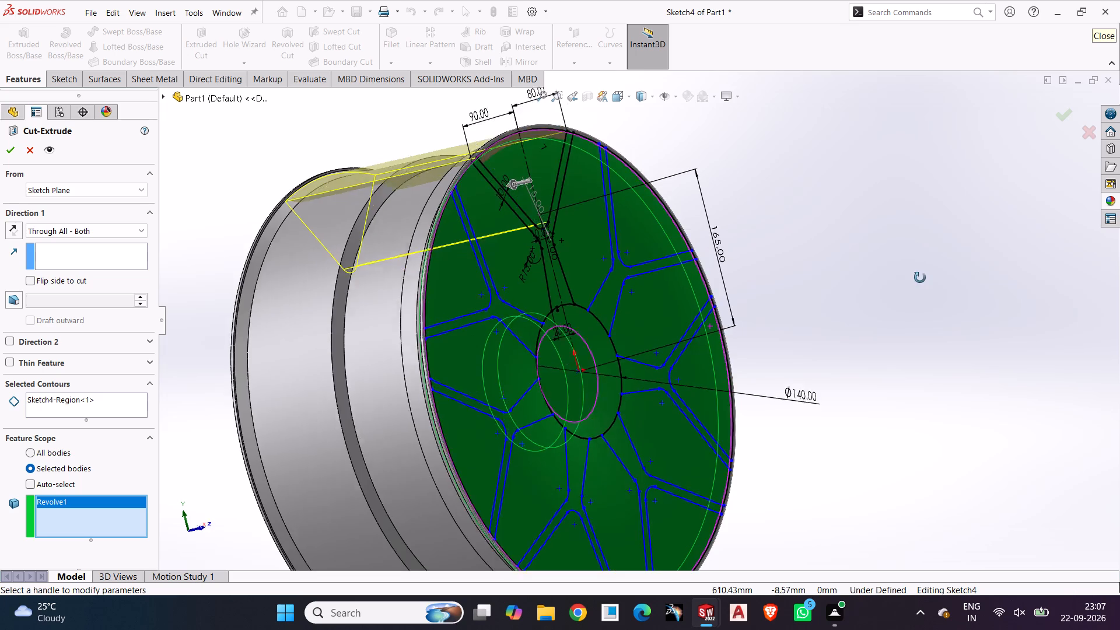
{"action": "middle_click_drag", "start_coordinate": [920, 278], "coordinate": [900, 302]}
{"action": "middle_click", "coordinate": [898, 302]}
{"action": "left_click", "coordinate": [16, 149]}
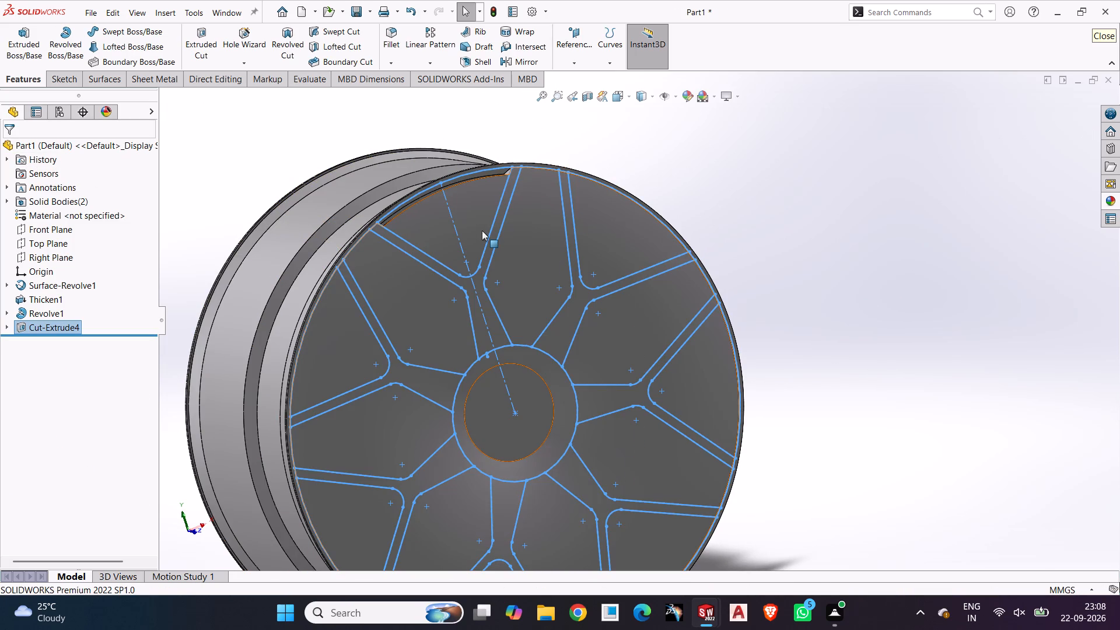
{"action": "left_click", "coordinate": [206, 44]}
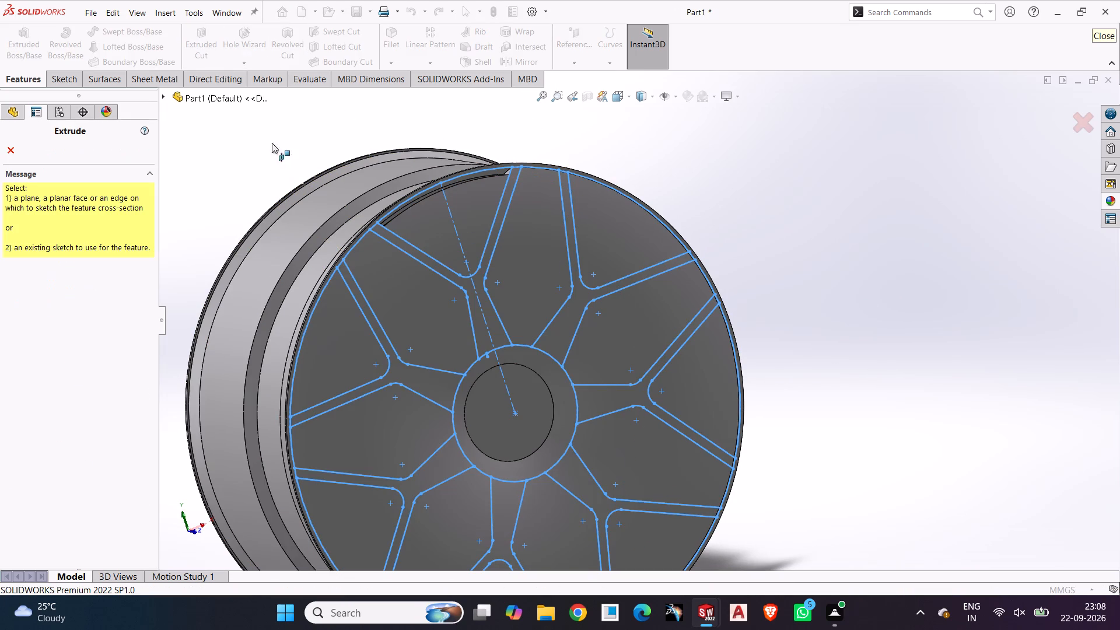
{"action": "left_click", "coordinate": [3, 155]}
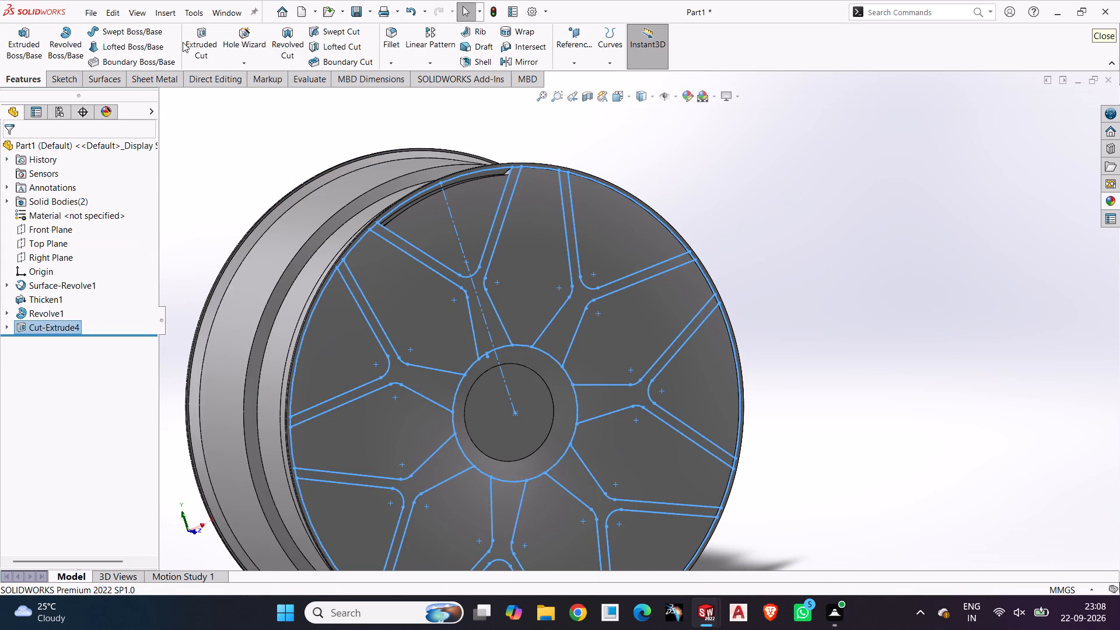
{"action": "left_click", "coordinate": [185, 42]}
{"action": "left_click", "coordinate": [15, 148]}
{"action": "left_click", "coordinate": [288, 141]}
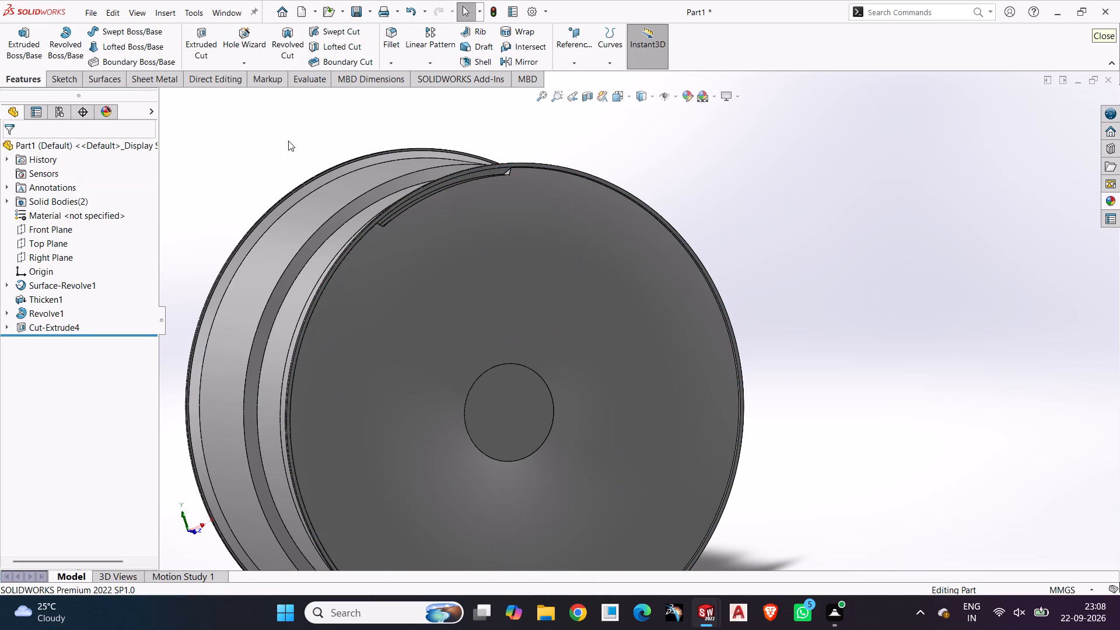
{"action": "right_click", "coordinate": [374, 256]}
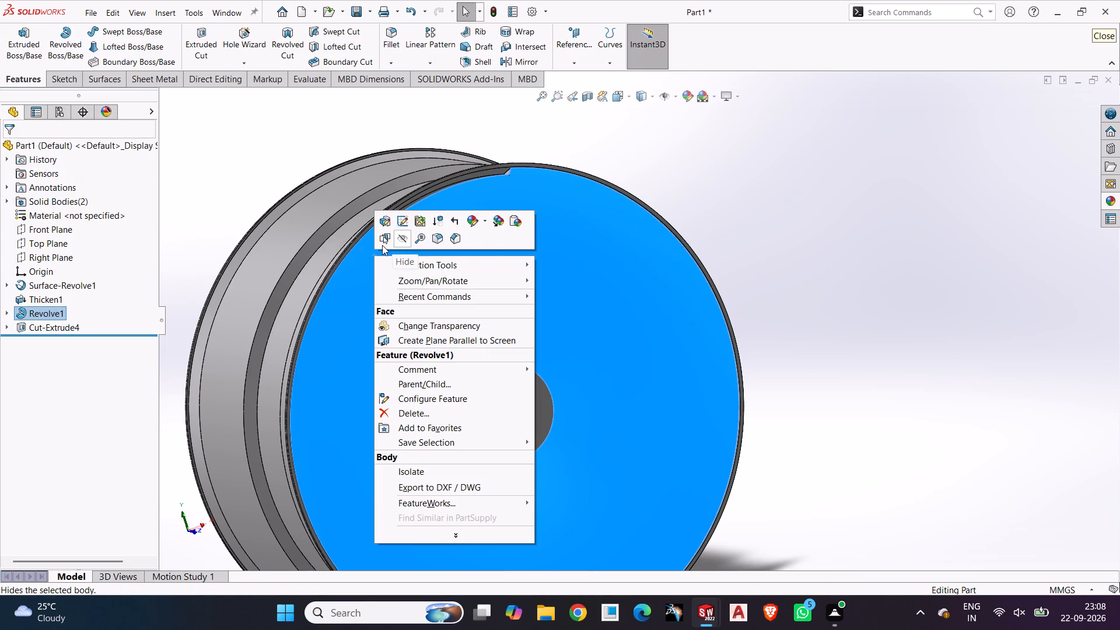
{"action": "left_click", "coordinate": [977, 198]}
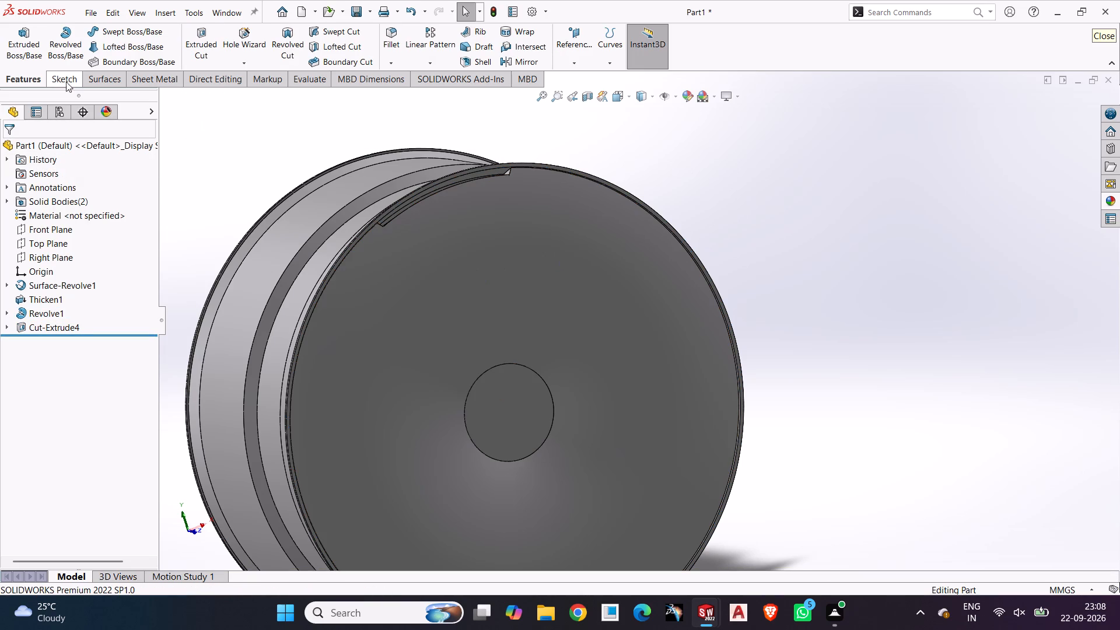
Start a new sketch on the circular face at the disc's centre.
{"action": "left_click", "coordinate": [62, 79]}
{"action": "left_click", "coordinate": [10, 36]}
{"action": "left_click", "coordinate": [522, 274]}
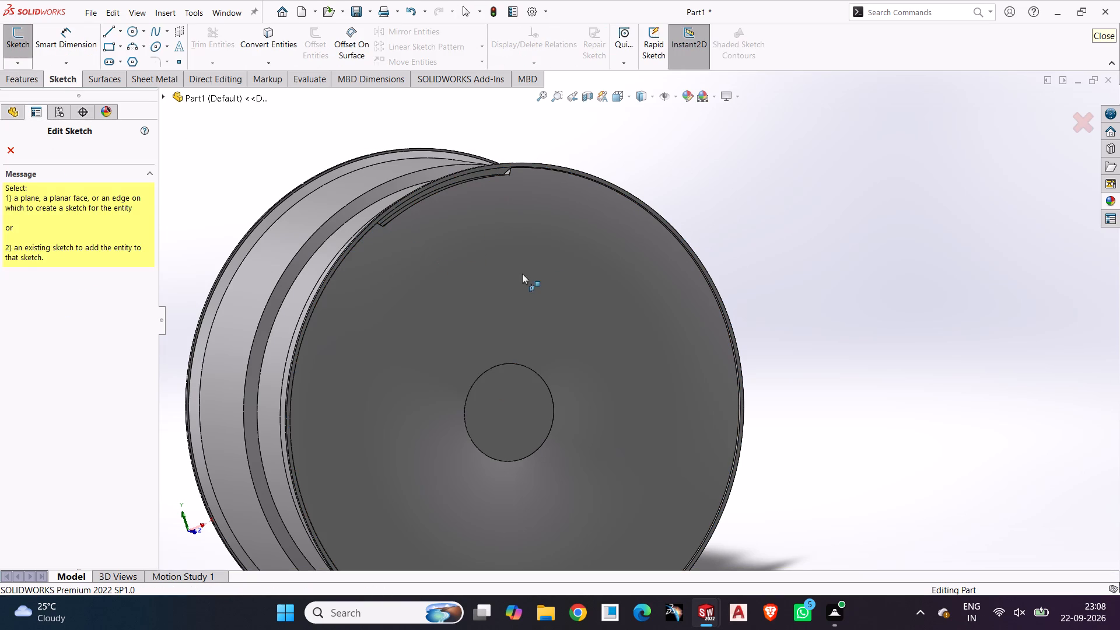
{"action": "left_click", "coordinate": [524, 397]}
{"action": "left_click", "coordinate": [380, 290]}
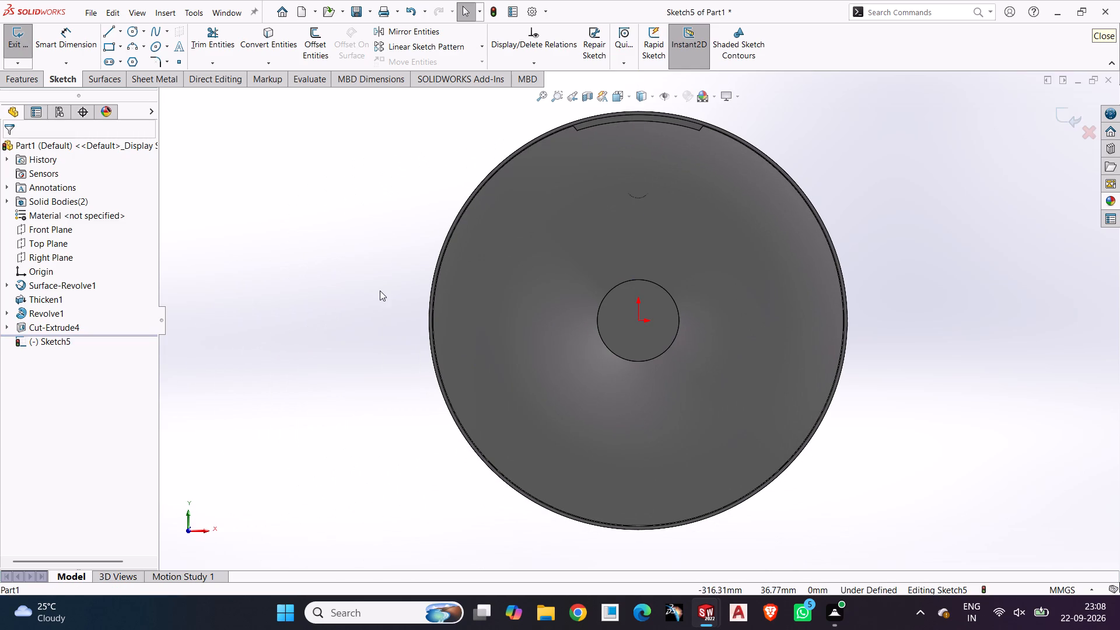
Show Sketch4, the spoke sketch used by Cut-Extrude4, in the model view.
{"action": "left_click", "coordinate": [9, 327]}
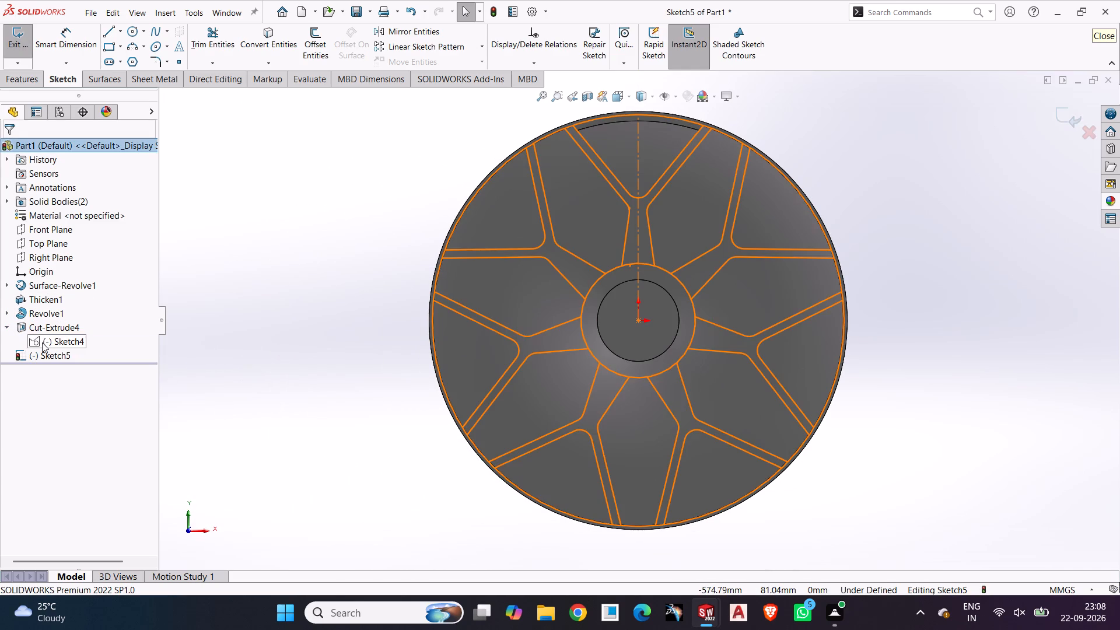
{"action": "left_click", "coordinate": [42, 342]}
{"action": "left_click", "coordinate": [240, 330]}
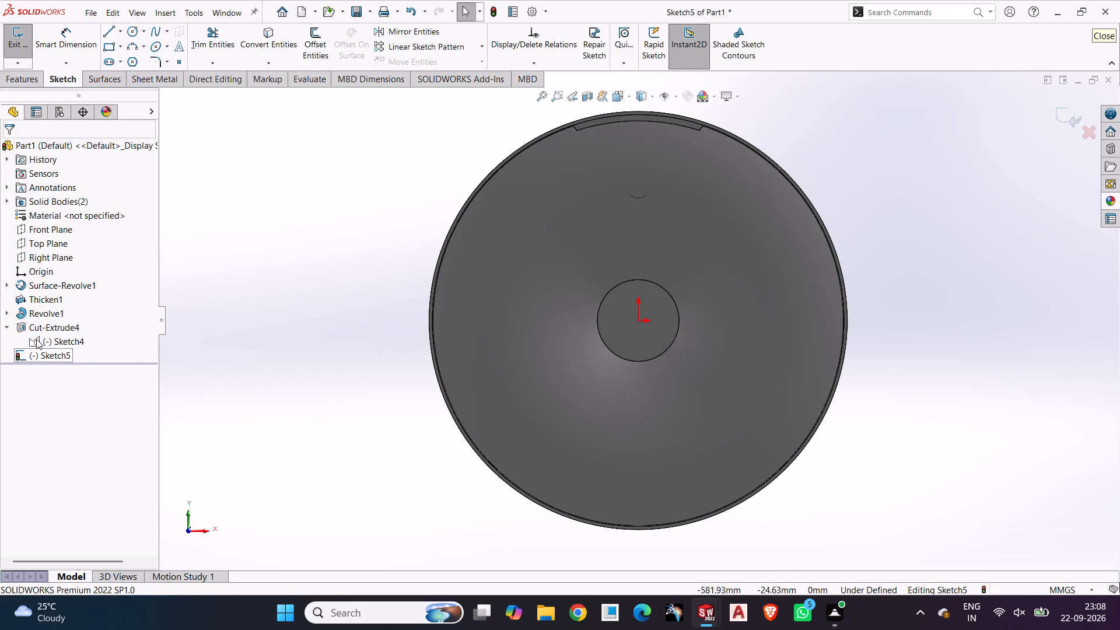
{"action": "right_click", "coordinate": [36, 339]}
{"action": "left_click", "coordinate": [49, 325]}
{"action": "left_click", "coordinate": [300, 321]}
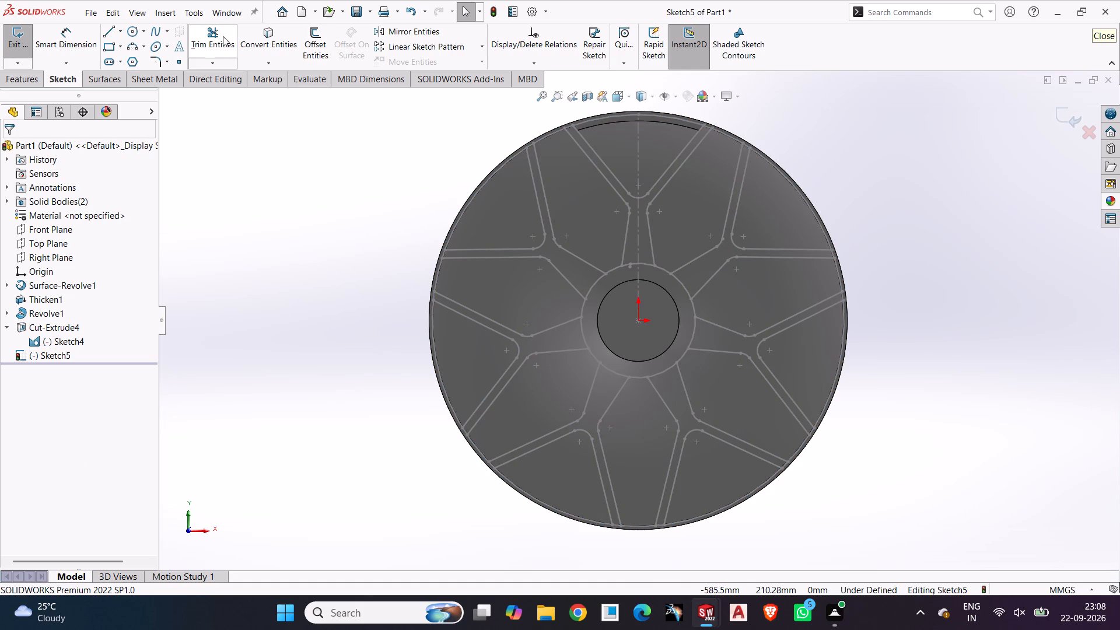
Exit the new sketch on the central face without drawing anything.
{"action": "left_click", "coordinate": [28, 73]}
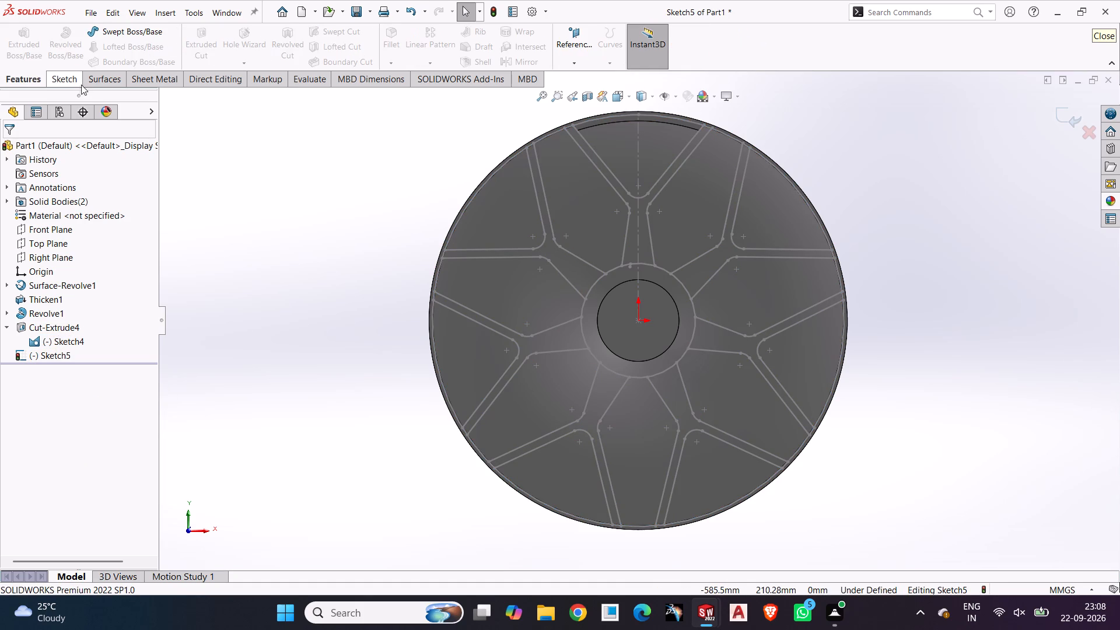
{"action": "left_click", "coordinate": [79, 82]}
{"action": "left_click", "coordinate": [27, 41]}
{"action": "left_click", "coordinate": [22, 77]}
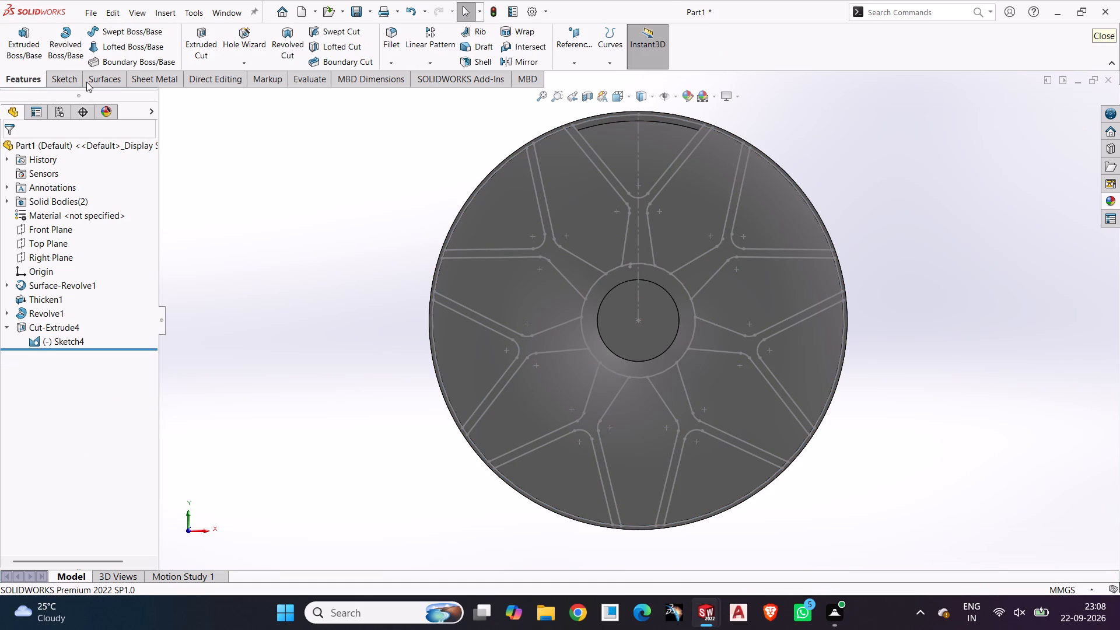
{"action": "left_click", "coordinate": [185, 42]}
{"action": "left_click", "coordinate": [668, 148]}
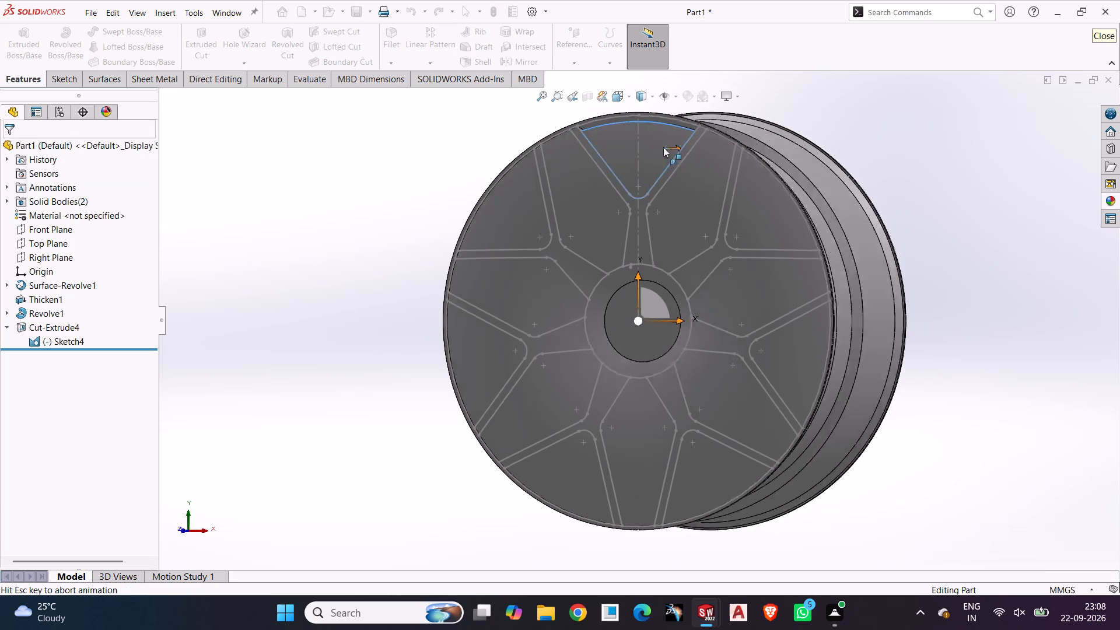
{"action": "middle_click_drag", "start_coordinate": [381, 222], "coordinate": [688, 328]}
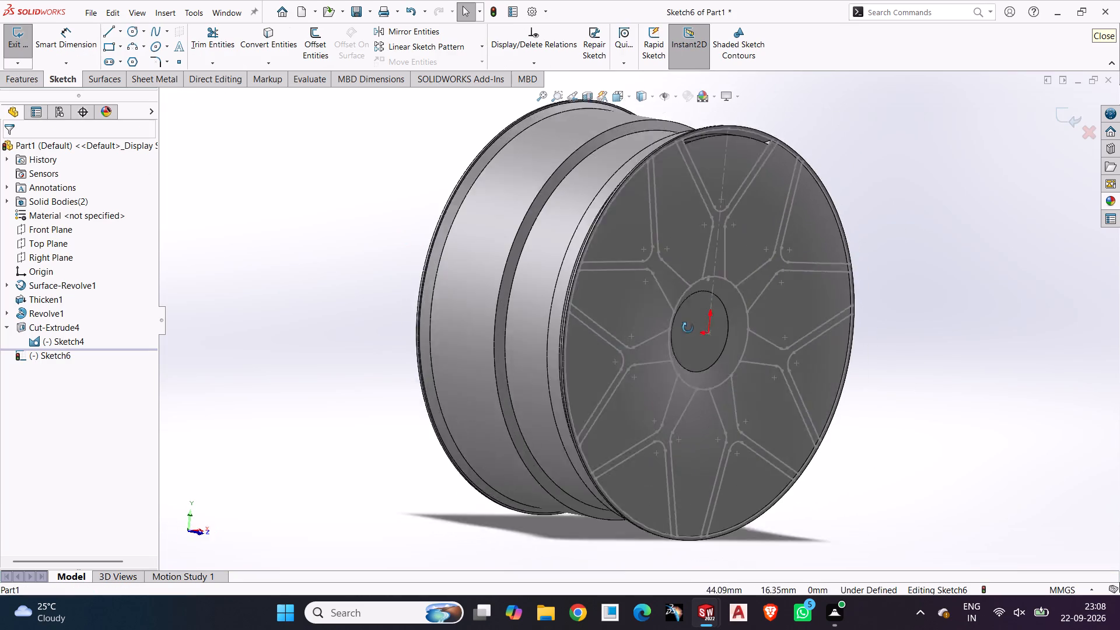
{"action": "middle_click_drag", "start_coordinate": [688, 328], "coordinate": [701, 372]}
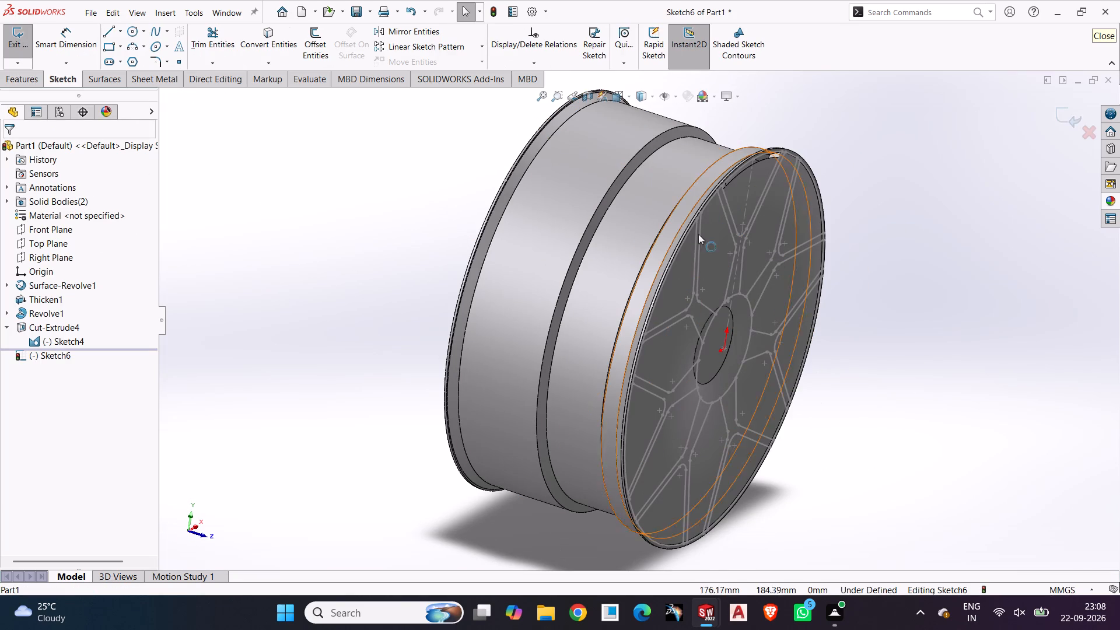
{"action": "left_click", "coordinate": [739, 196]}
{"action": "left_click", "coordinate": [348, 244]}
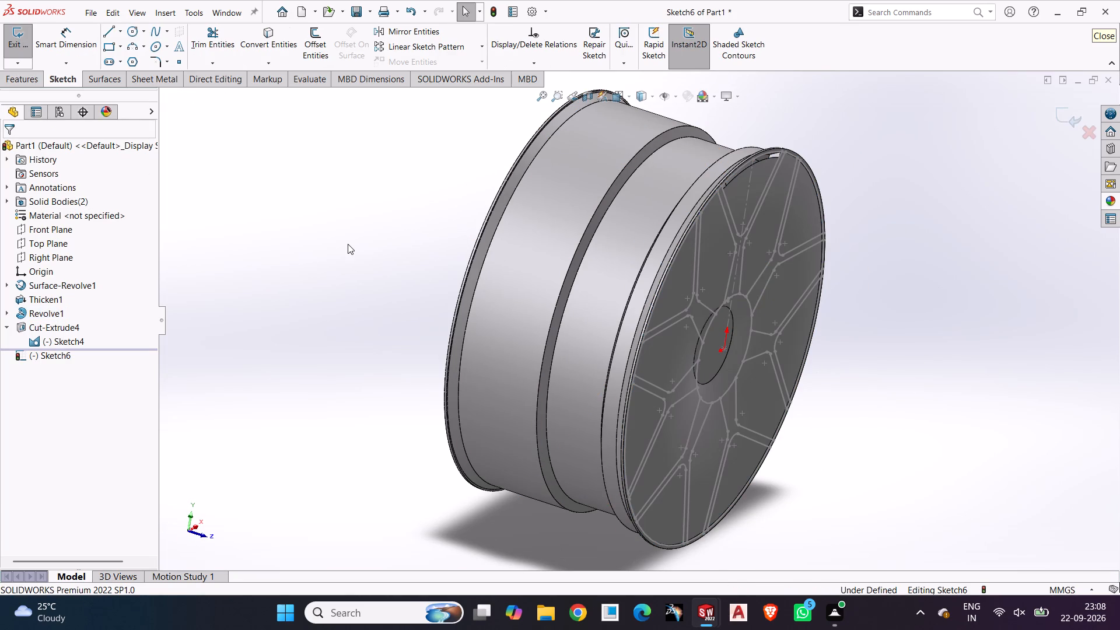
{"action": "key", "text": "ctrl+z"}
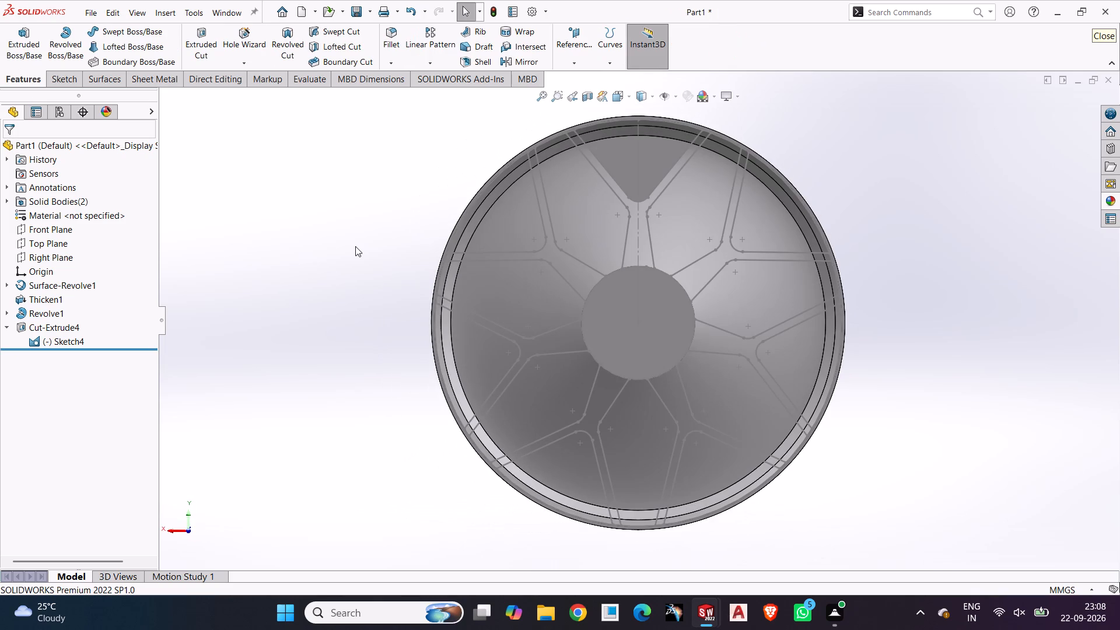
Undo the display of Sketch4 and the Cut-Extrude4 feature, going back to editing Sketch4.
{"action": "middle_click_drag", "start_coordinate": [402, 278], "coordinate": [600, 328]}
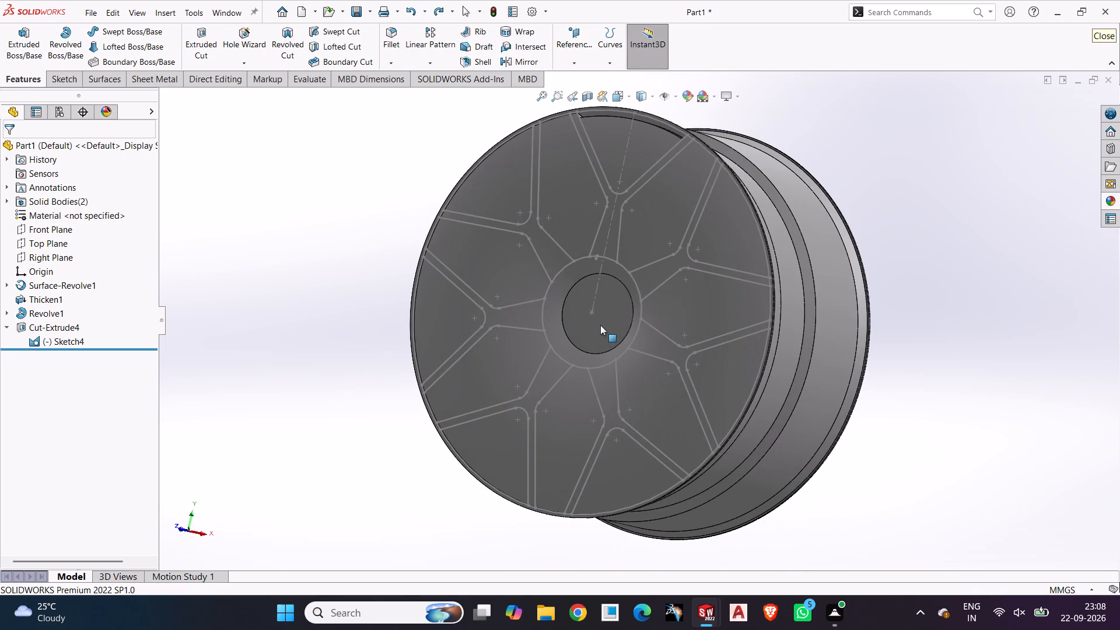
{"action": "key", "text": "ctrl+z"}
{"action": "key", "text": "ctrl+z"}
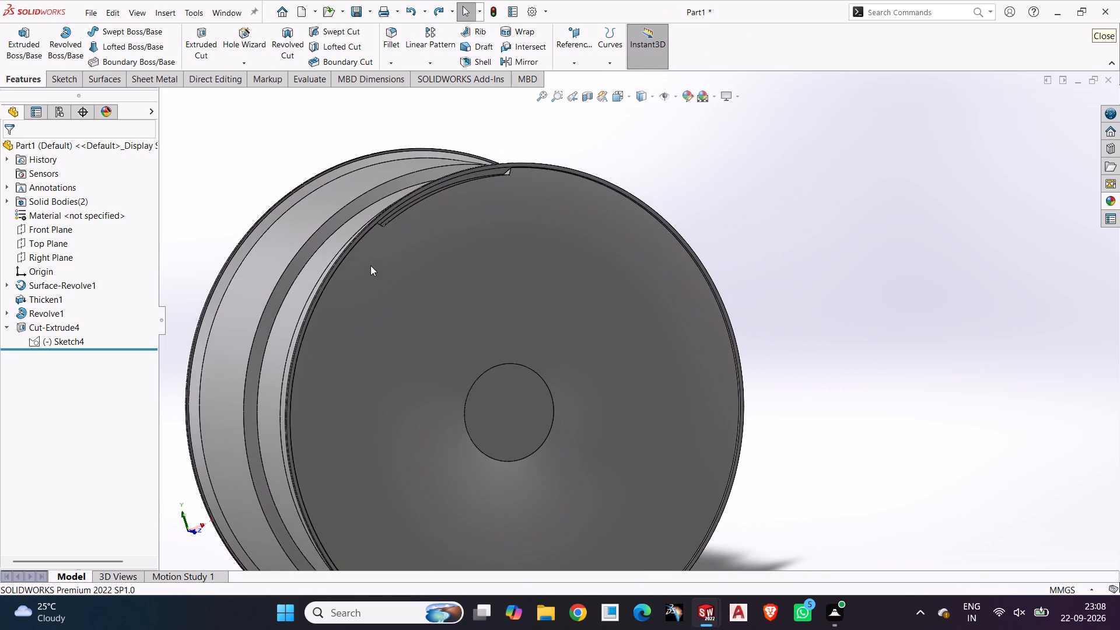
{"action": "key", "text": "ctrl+z"}
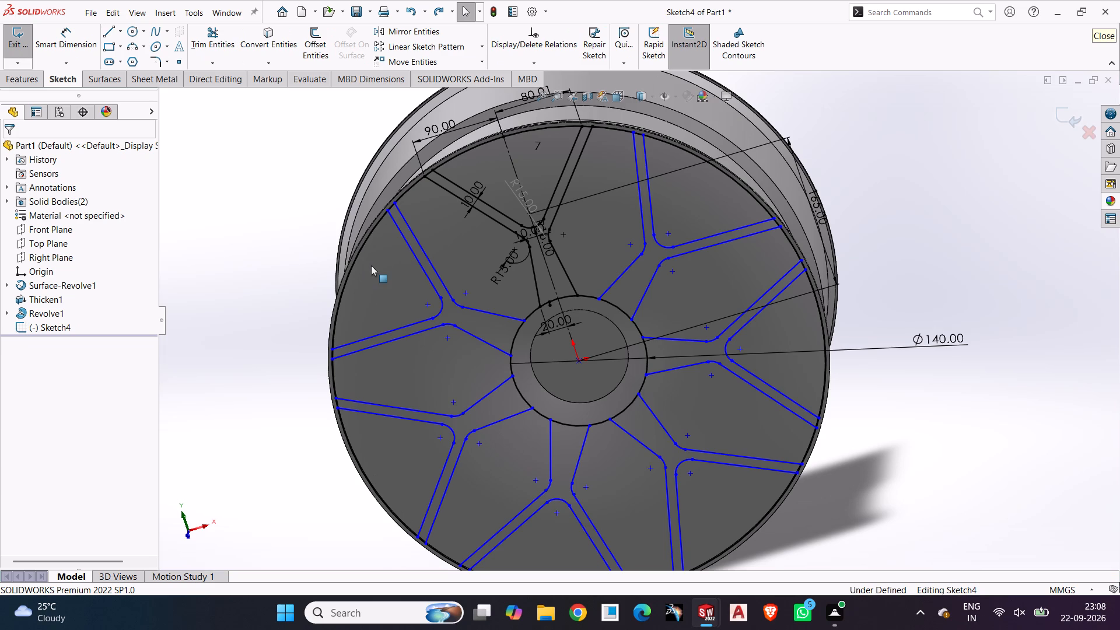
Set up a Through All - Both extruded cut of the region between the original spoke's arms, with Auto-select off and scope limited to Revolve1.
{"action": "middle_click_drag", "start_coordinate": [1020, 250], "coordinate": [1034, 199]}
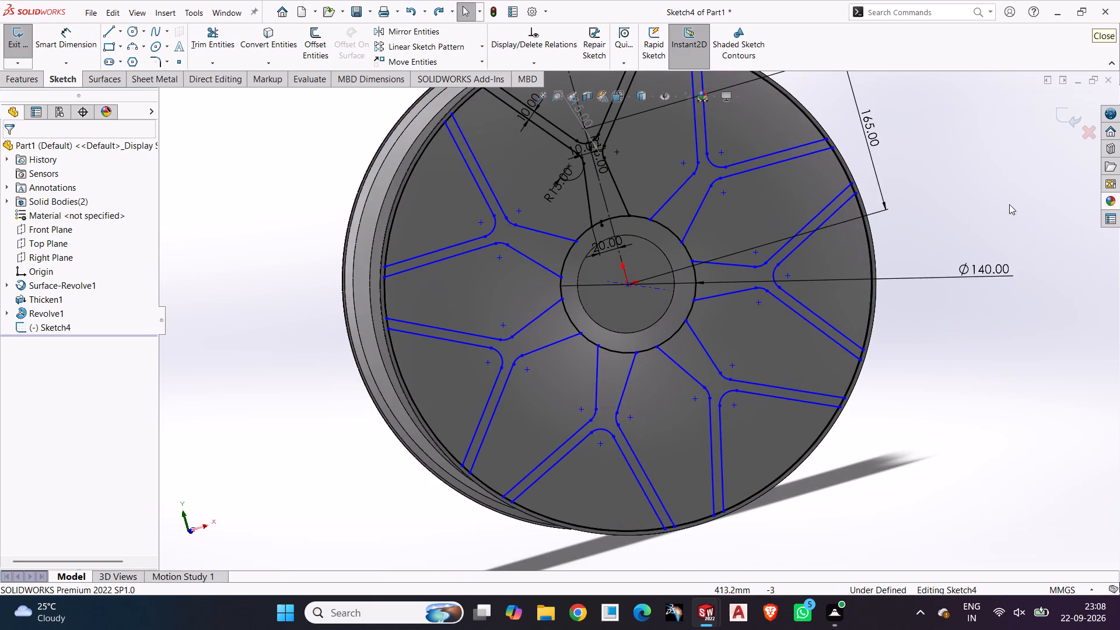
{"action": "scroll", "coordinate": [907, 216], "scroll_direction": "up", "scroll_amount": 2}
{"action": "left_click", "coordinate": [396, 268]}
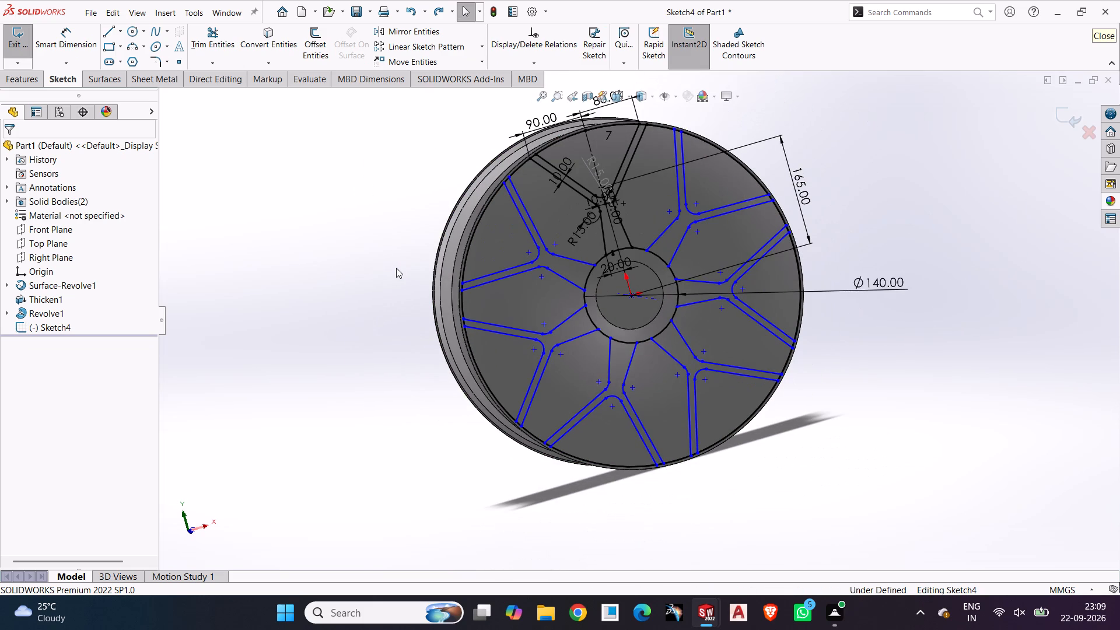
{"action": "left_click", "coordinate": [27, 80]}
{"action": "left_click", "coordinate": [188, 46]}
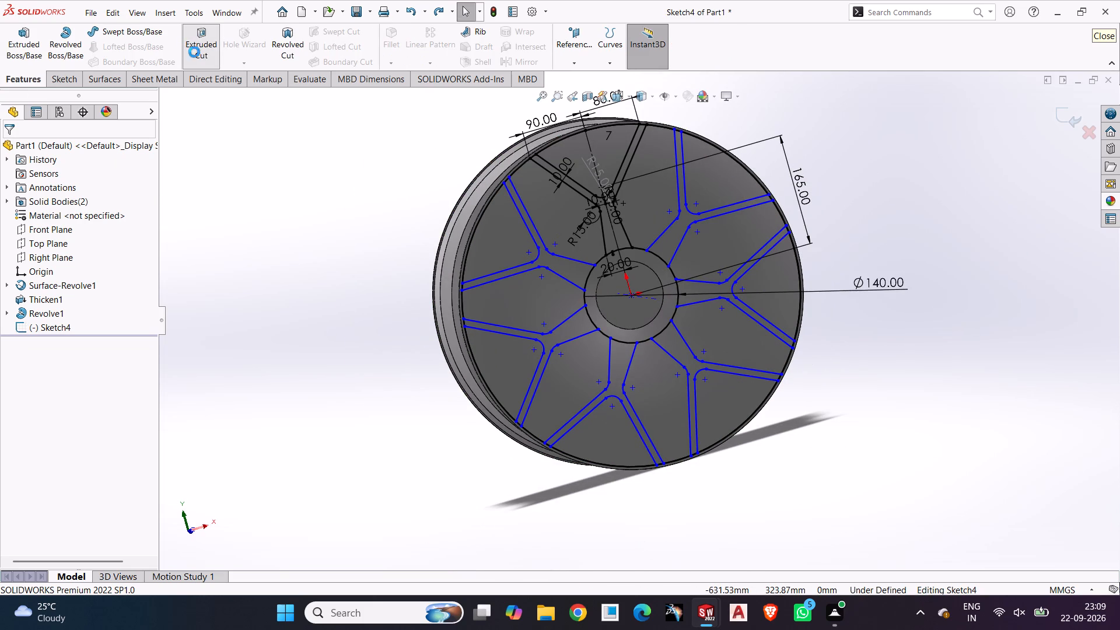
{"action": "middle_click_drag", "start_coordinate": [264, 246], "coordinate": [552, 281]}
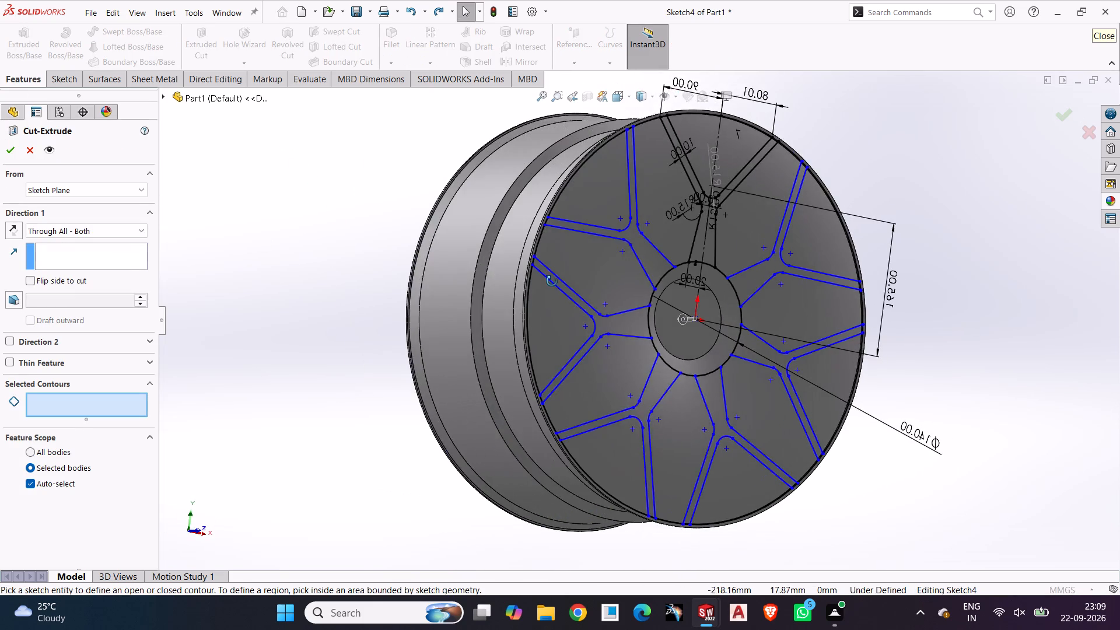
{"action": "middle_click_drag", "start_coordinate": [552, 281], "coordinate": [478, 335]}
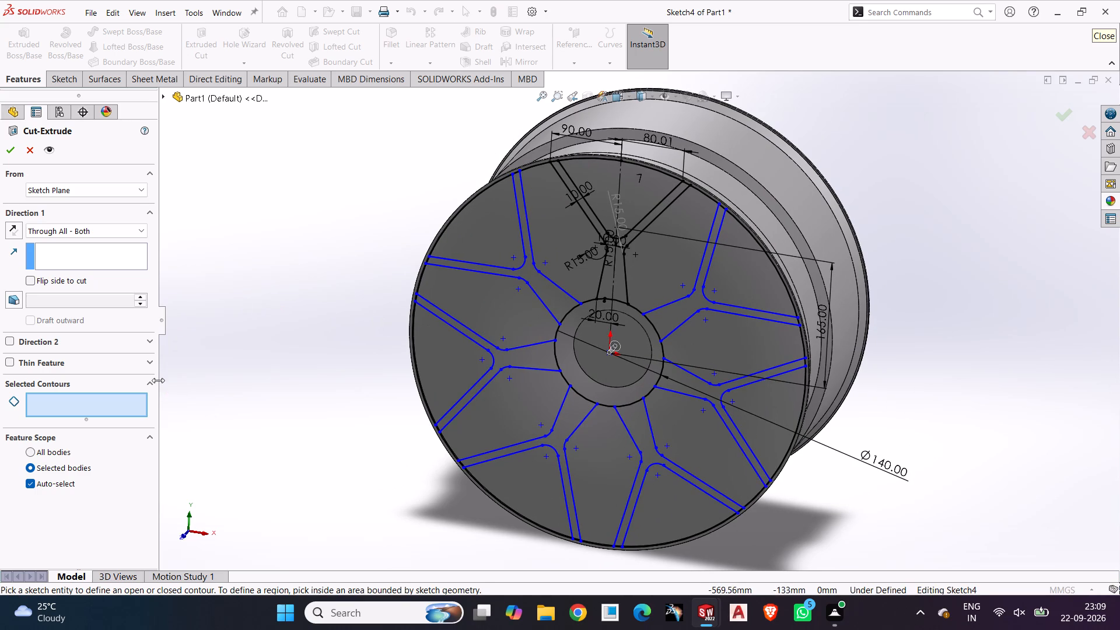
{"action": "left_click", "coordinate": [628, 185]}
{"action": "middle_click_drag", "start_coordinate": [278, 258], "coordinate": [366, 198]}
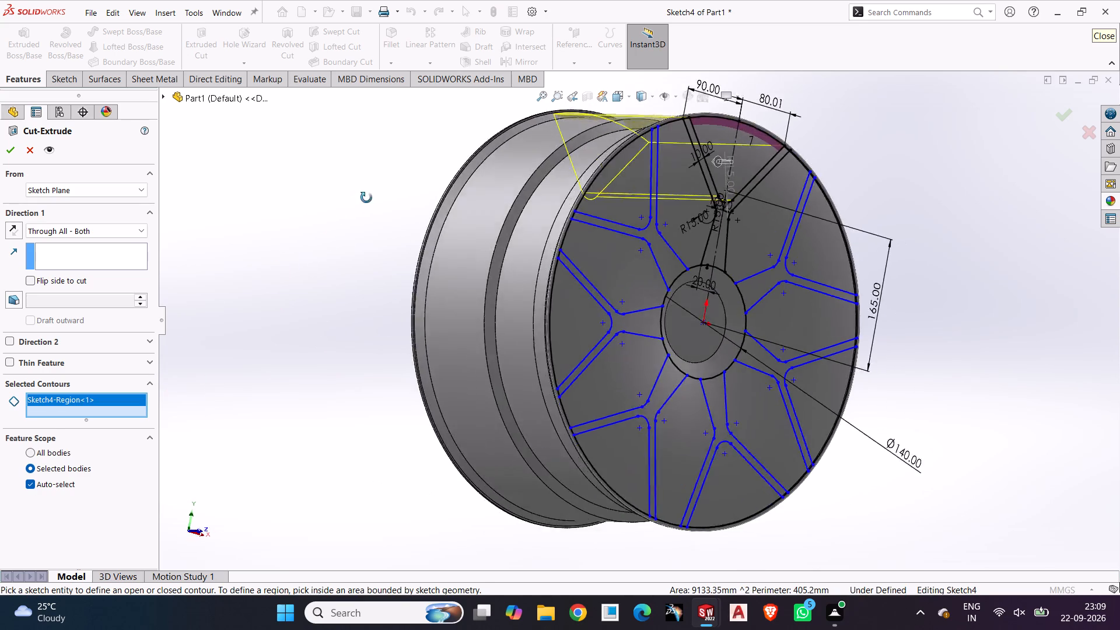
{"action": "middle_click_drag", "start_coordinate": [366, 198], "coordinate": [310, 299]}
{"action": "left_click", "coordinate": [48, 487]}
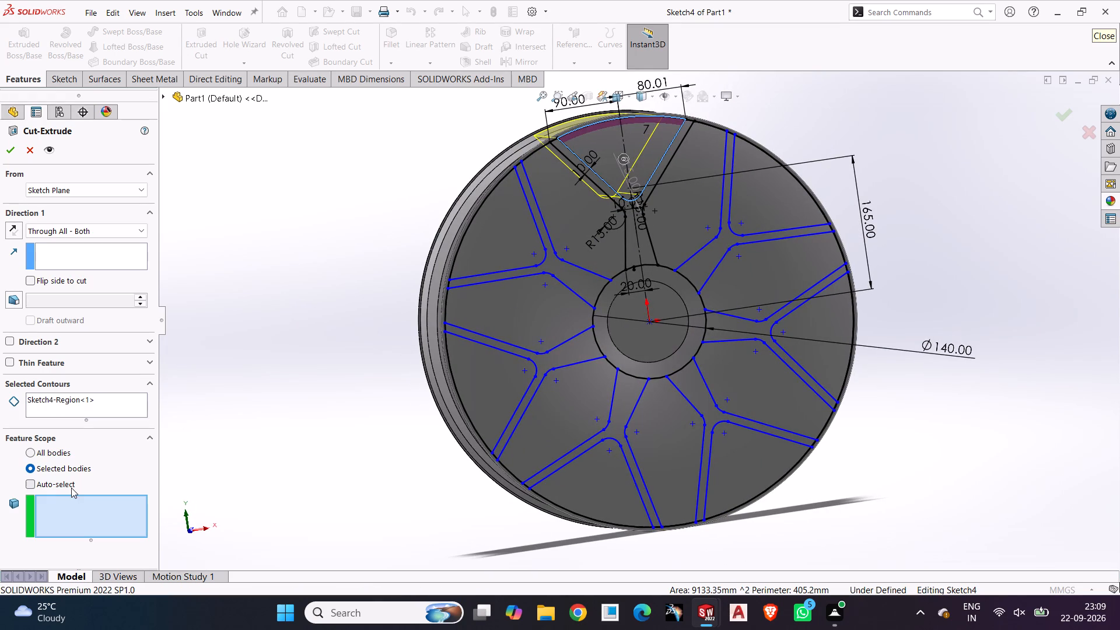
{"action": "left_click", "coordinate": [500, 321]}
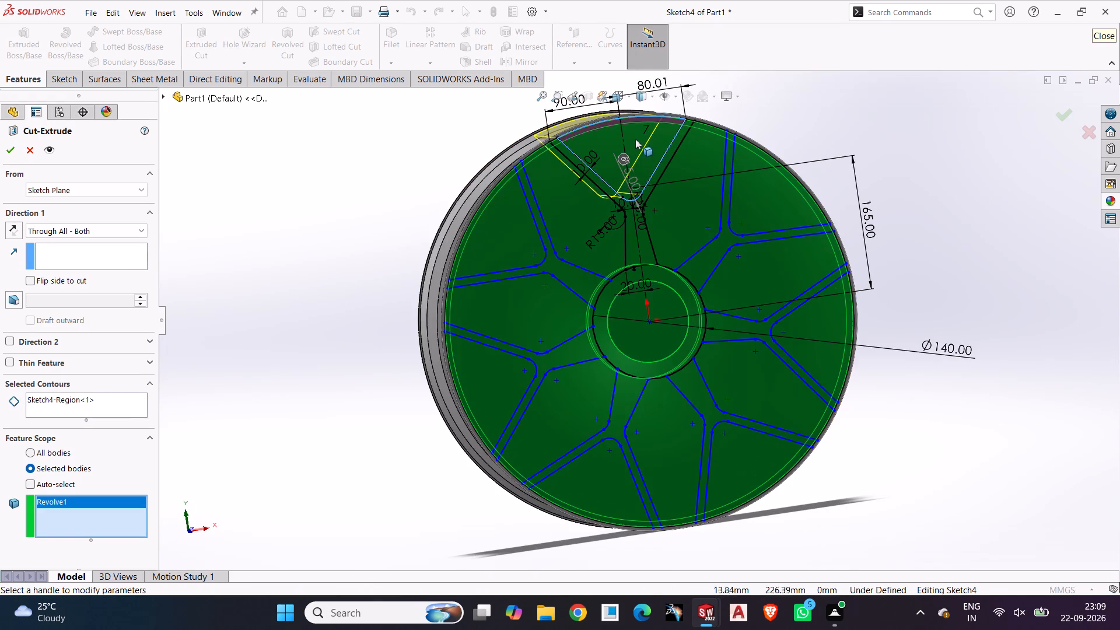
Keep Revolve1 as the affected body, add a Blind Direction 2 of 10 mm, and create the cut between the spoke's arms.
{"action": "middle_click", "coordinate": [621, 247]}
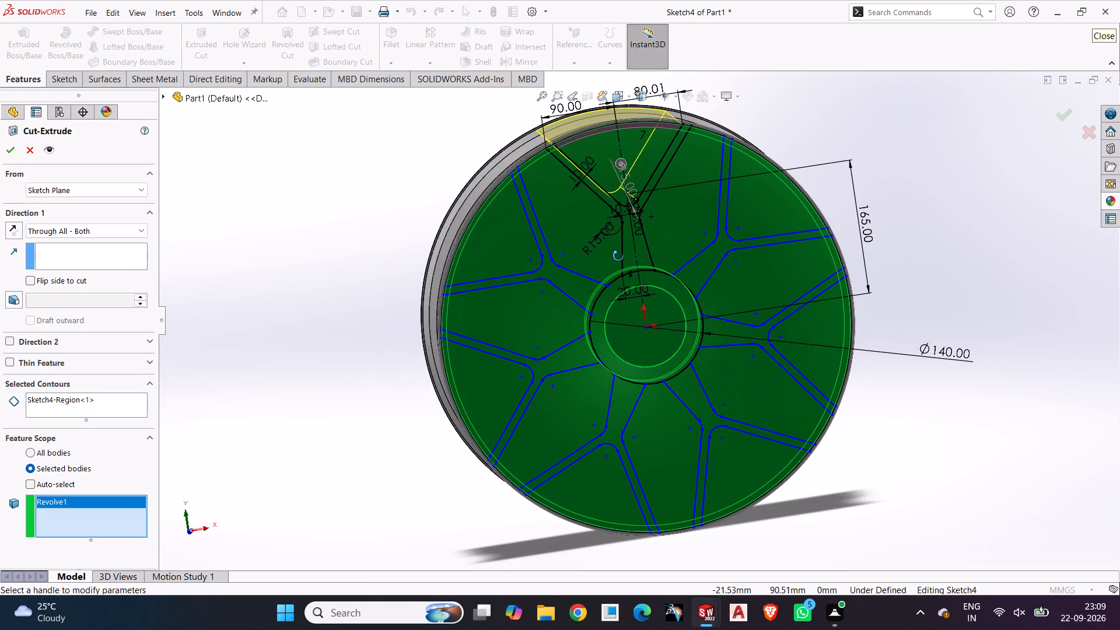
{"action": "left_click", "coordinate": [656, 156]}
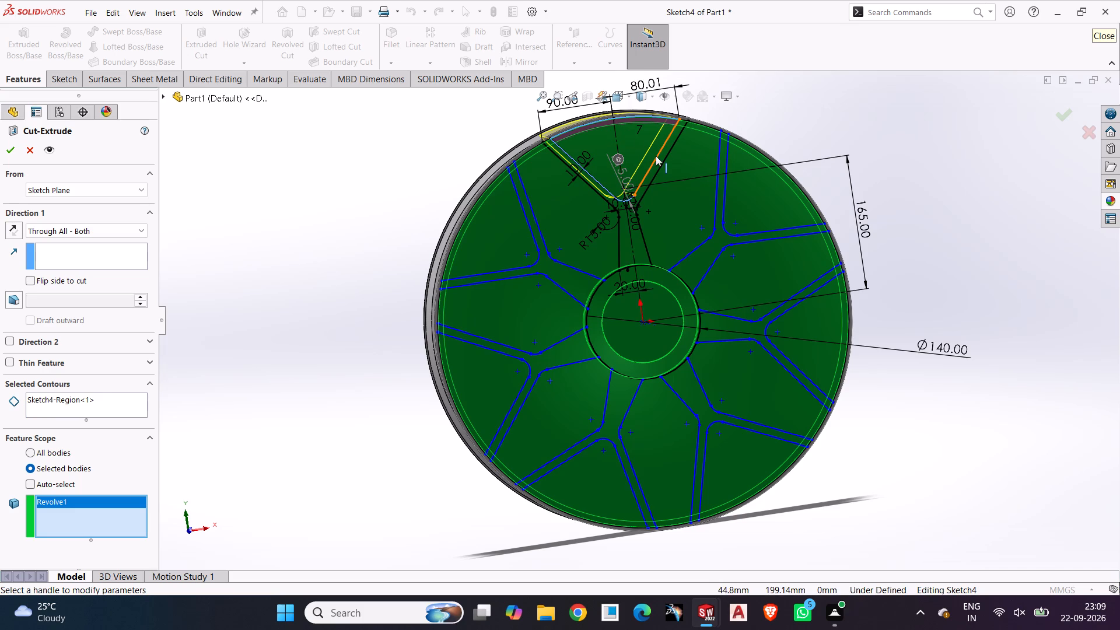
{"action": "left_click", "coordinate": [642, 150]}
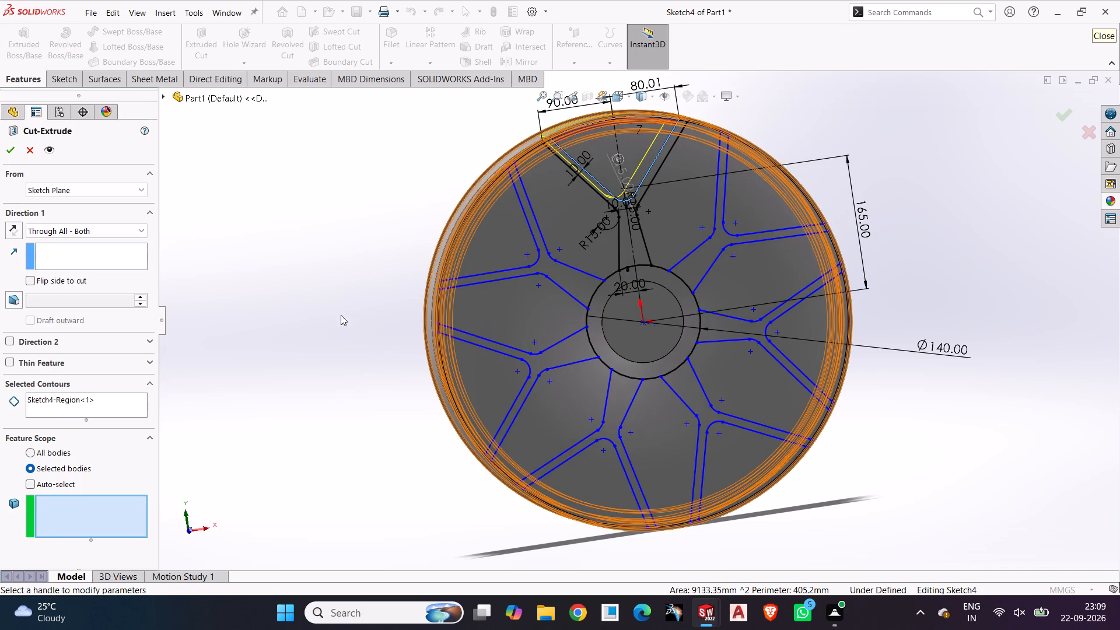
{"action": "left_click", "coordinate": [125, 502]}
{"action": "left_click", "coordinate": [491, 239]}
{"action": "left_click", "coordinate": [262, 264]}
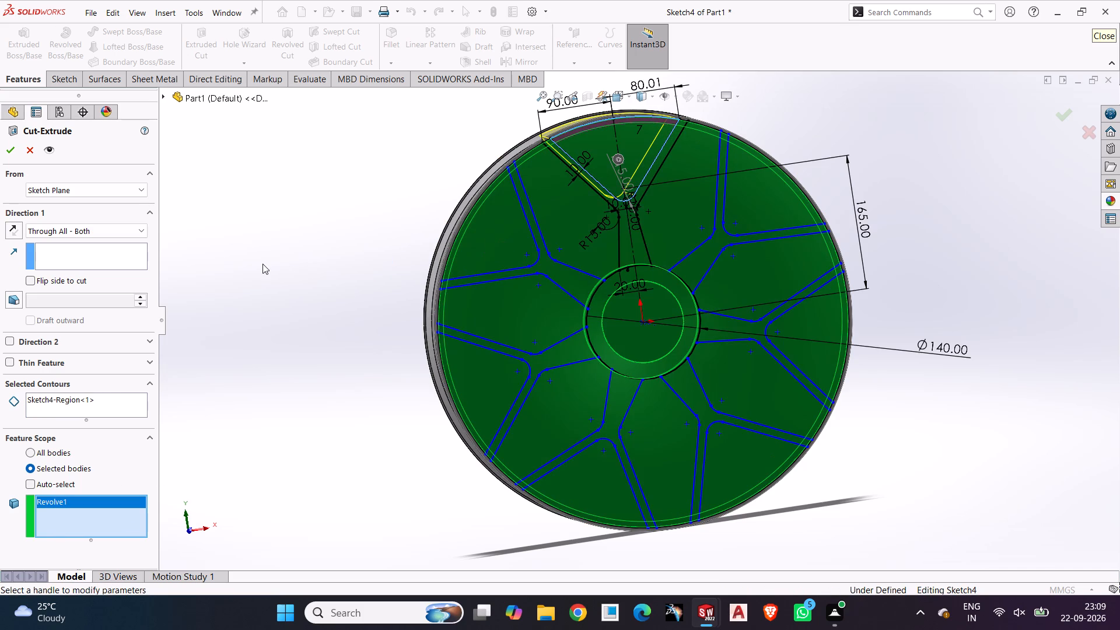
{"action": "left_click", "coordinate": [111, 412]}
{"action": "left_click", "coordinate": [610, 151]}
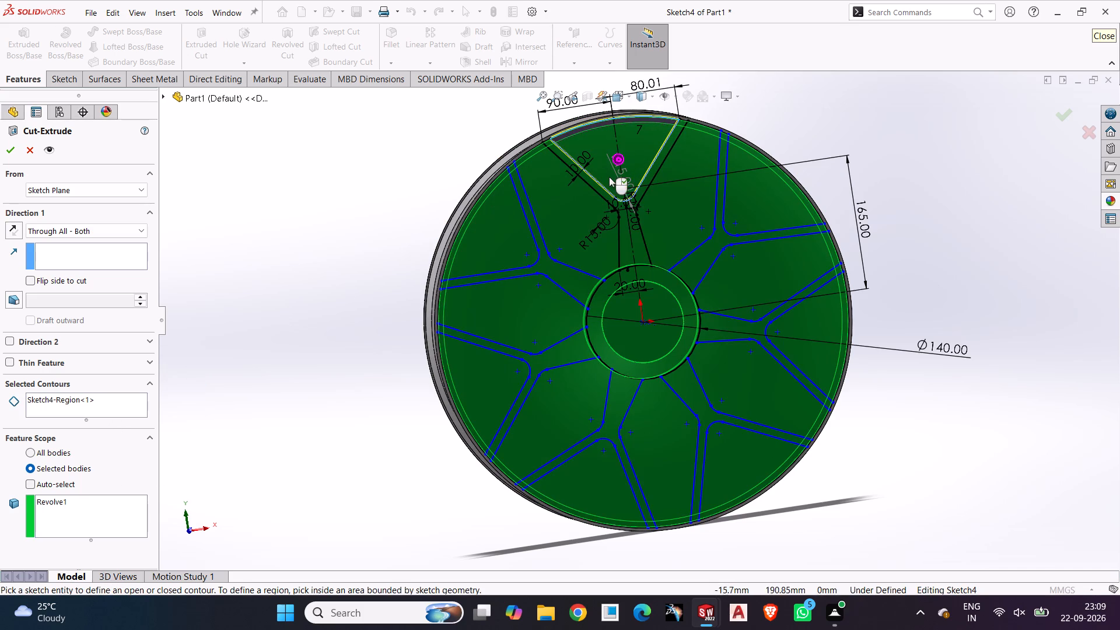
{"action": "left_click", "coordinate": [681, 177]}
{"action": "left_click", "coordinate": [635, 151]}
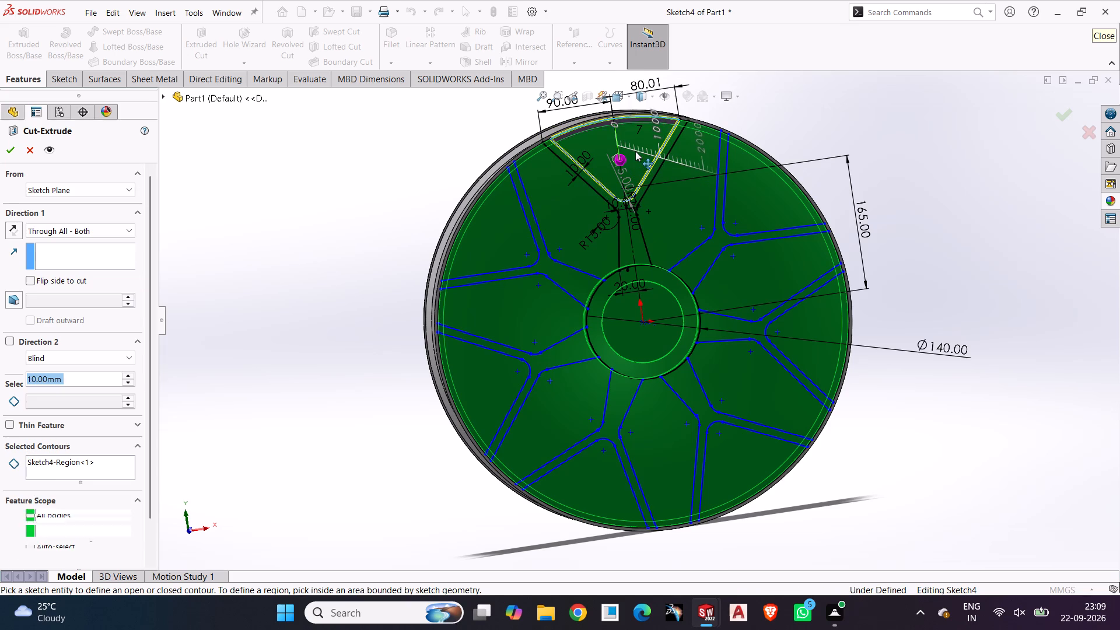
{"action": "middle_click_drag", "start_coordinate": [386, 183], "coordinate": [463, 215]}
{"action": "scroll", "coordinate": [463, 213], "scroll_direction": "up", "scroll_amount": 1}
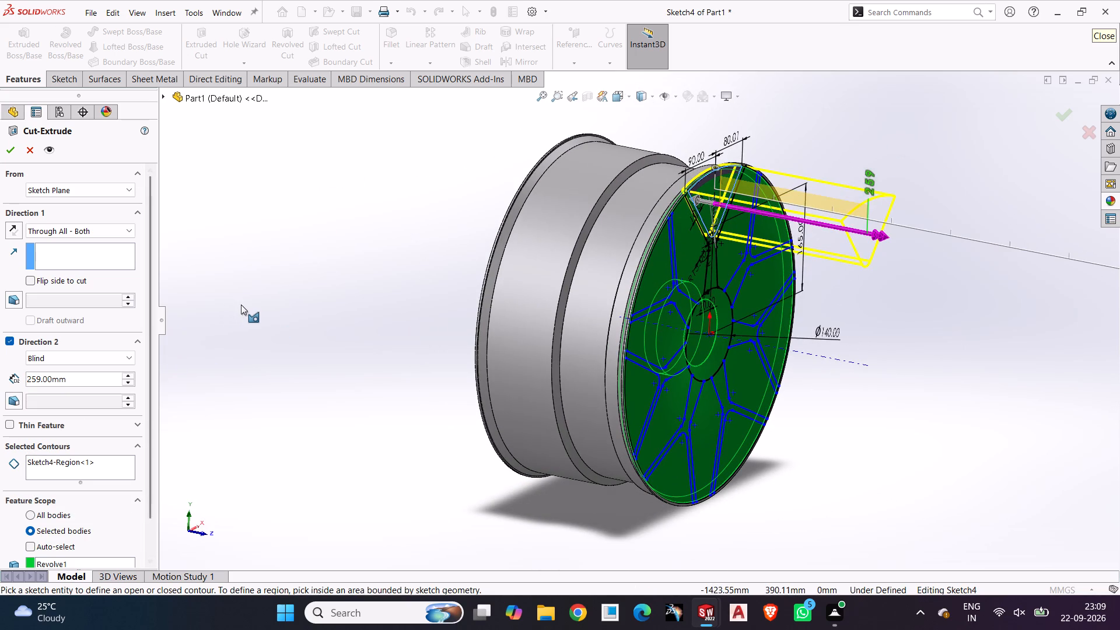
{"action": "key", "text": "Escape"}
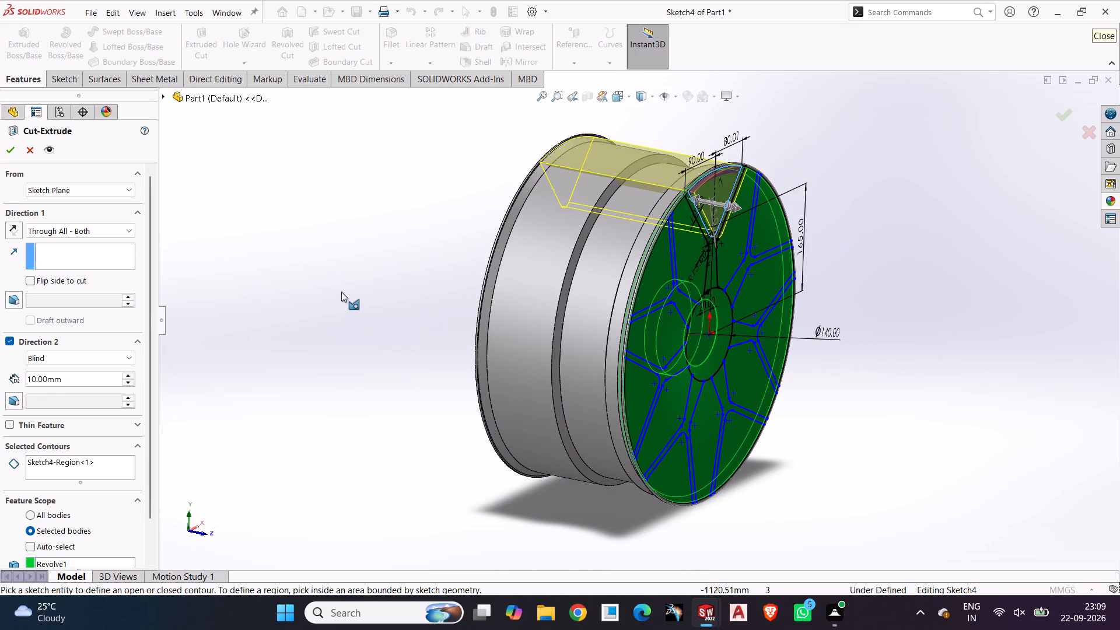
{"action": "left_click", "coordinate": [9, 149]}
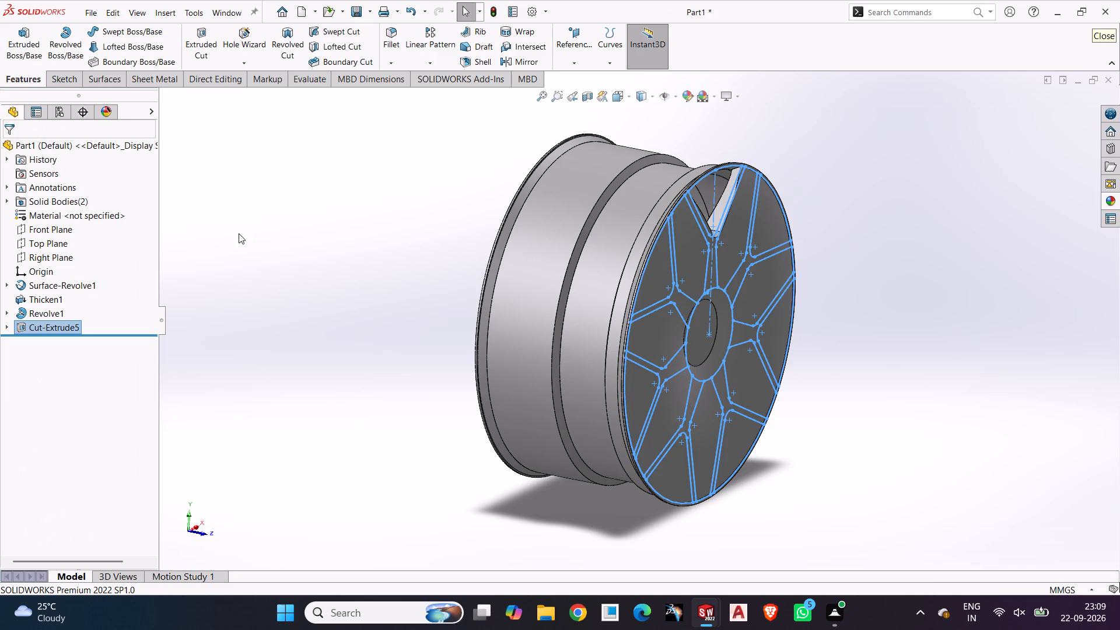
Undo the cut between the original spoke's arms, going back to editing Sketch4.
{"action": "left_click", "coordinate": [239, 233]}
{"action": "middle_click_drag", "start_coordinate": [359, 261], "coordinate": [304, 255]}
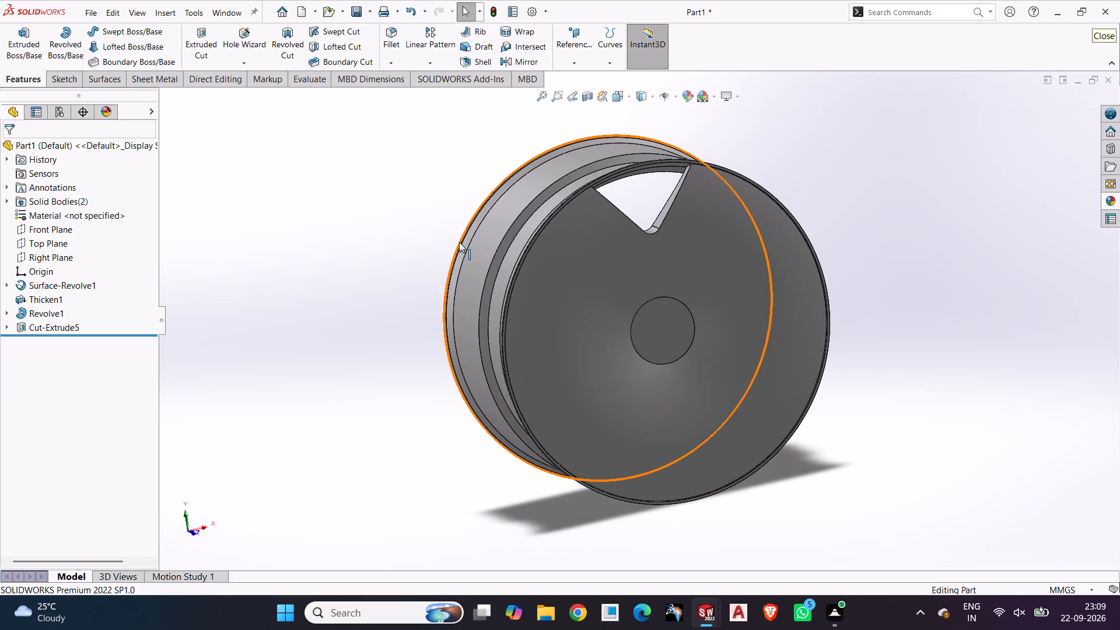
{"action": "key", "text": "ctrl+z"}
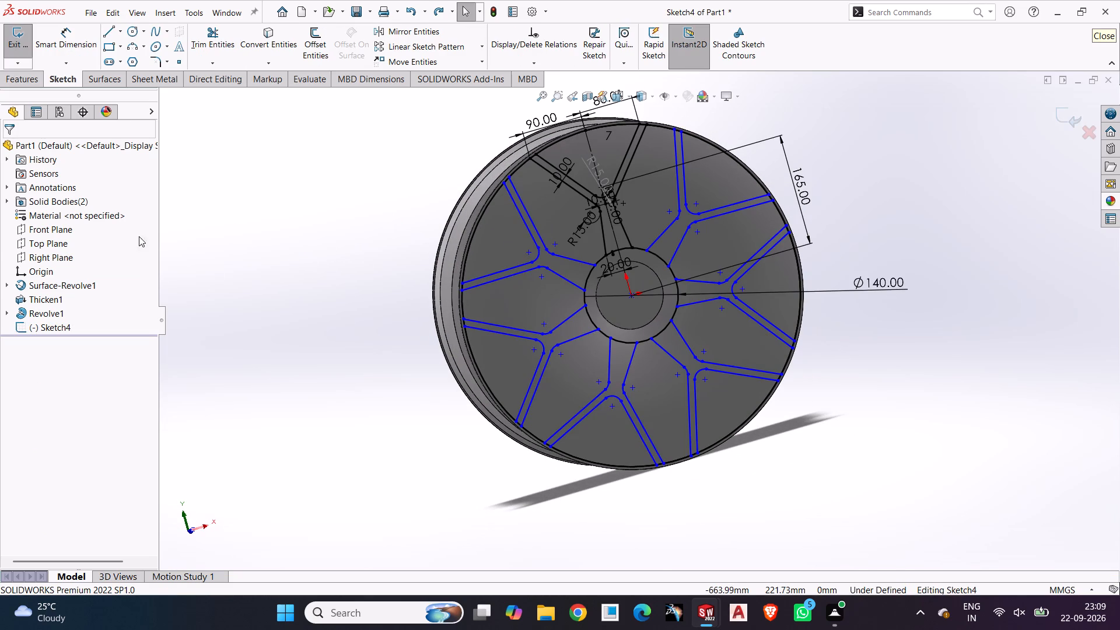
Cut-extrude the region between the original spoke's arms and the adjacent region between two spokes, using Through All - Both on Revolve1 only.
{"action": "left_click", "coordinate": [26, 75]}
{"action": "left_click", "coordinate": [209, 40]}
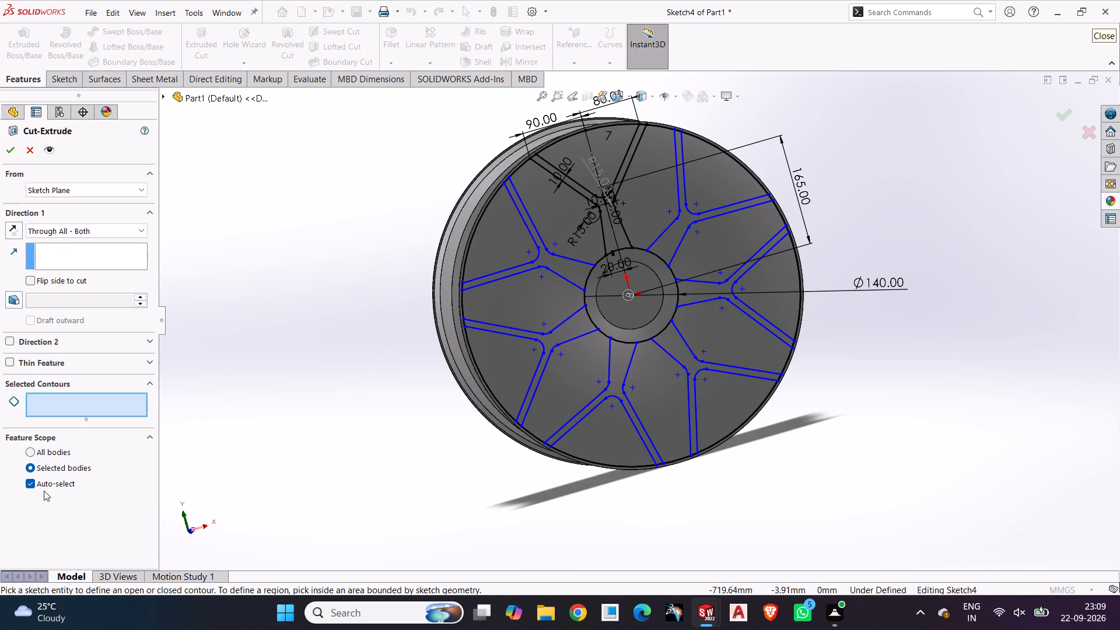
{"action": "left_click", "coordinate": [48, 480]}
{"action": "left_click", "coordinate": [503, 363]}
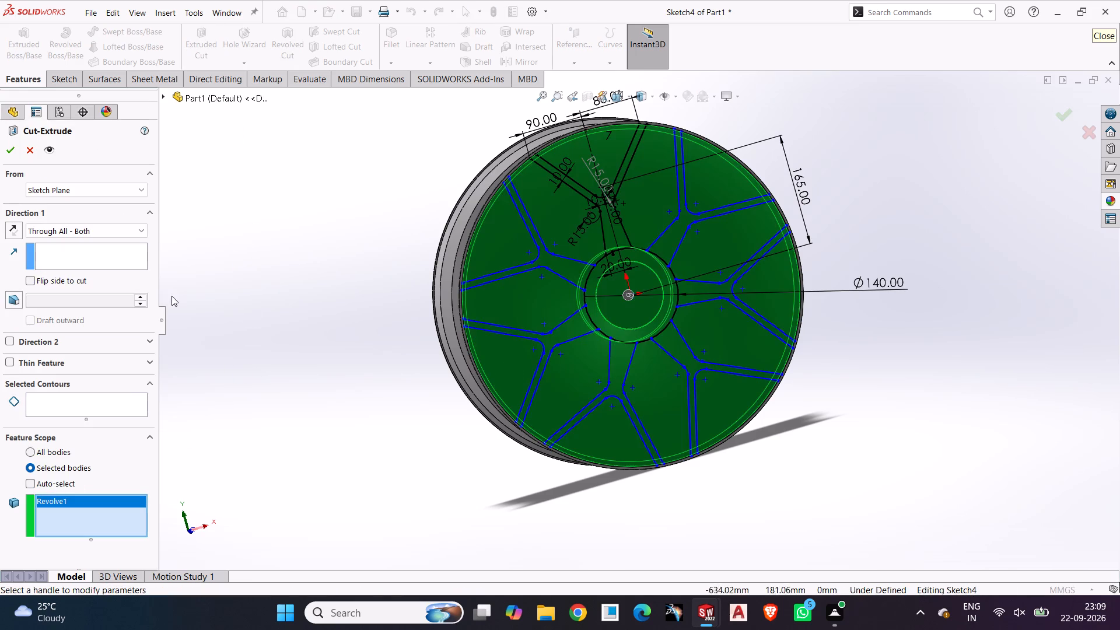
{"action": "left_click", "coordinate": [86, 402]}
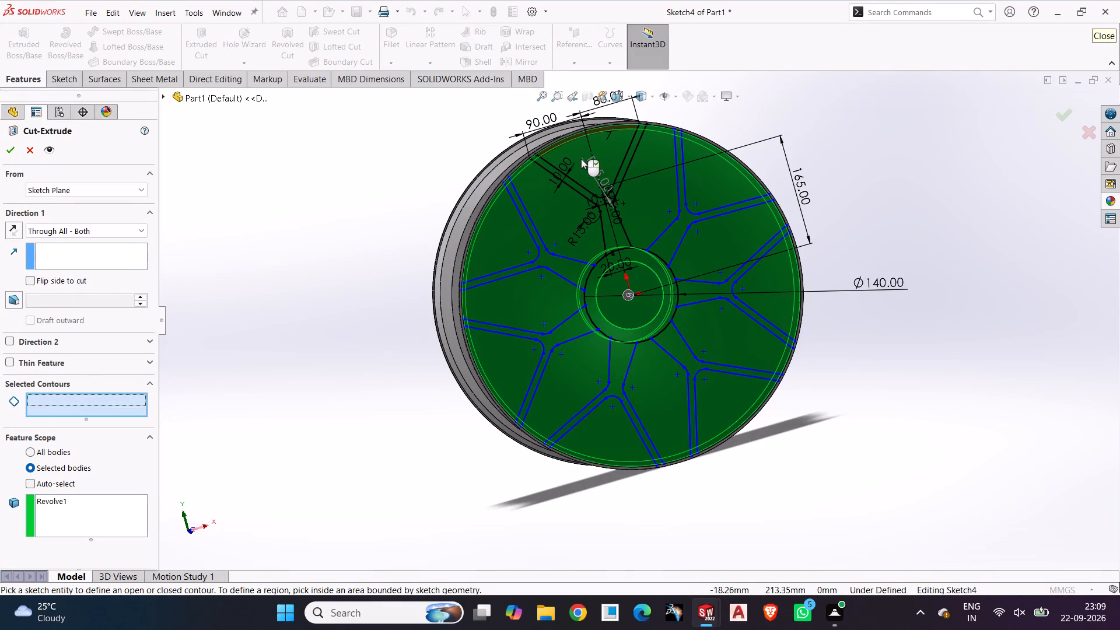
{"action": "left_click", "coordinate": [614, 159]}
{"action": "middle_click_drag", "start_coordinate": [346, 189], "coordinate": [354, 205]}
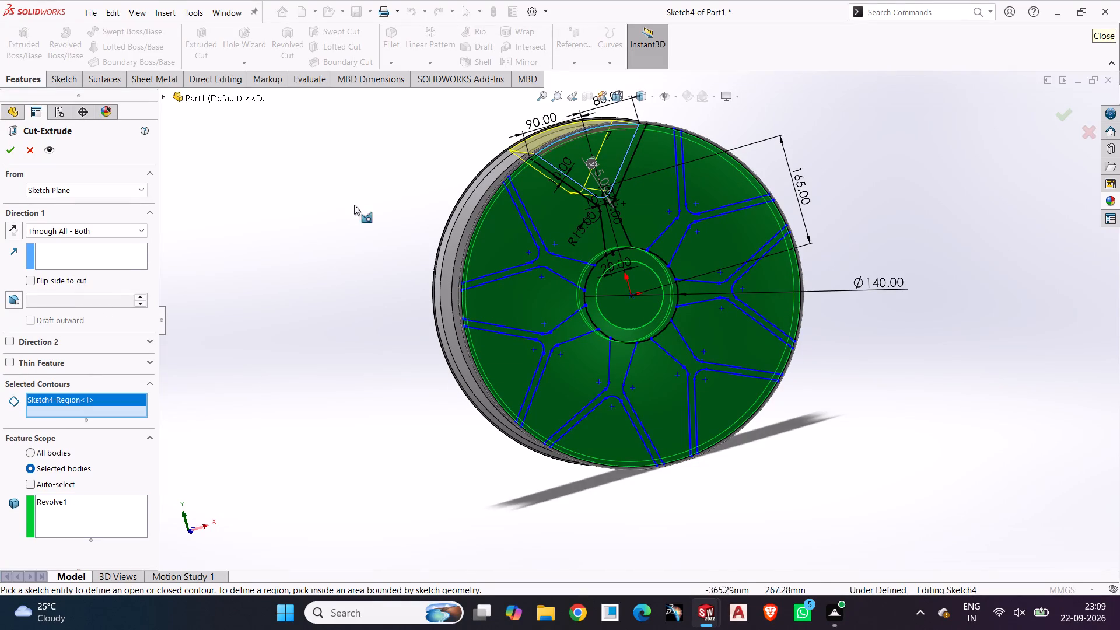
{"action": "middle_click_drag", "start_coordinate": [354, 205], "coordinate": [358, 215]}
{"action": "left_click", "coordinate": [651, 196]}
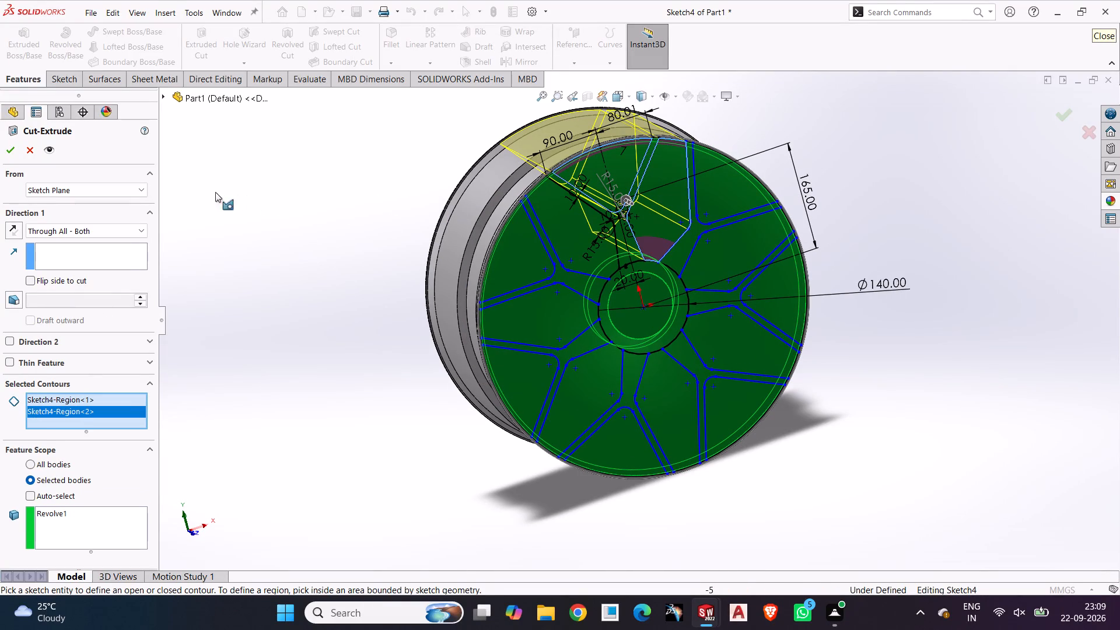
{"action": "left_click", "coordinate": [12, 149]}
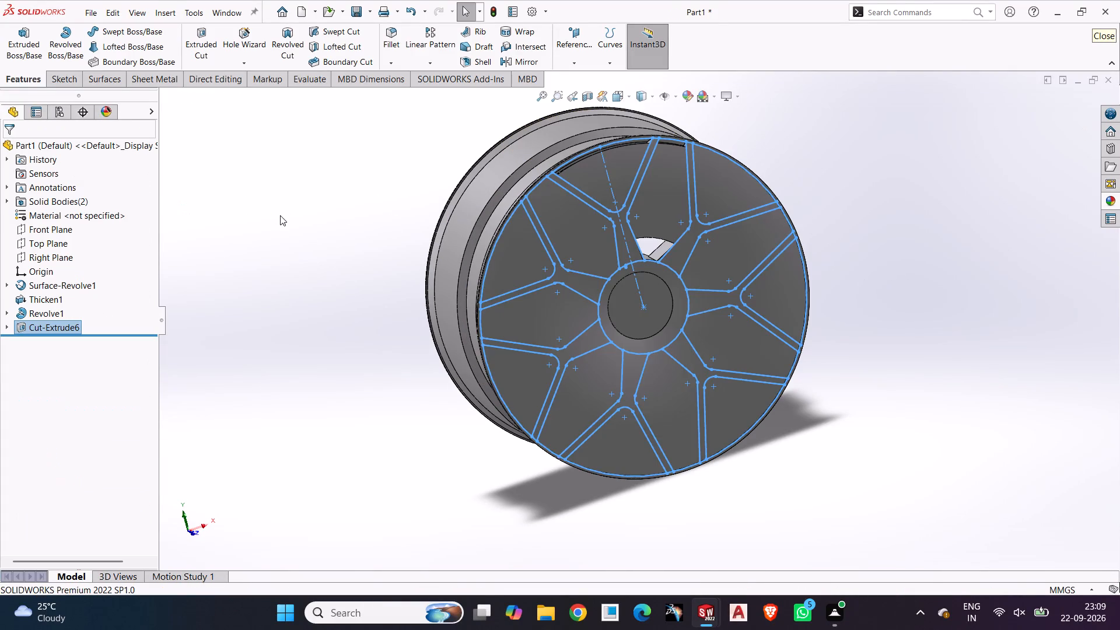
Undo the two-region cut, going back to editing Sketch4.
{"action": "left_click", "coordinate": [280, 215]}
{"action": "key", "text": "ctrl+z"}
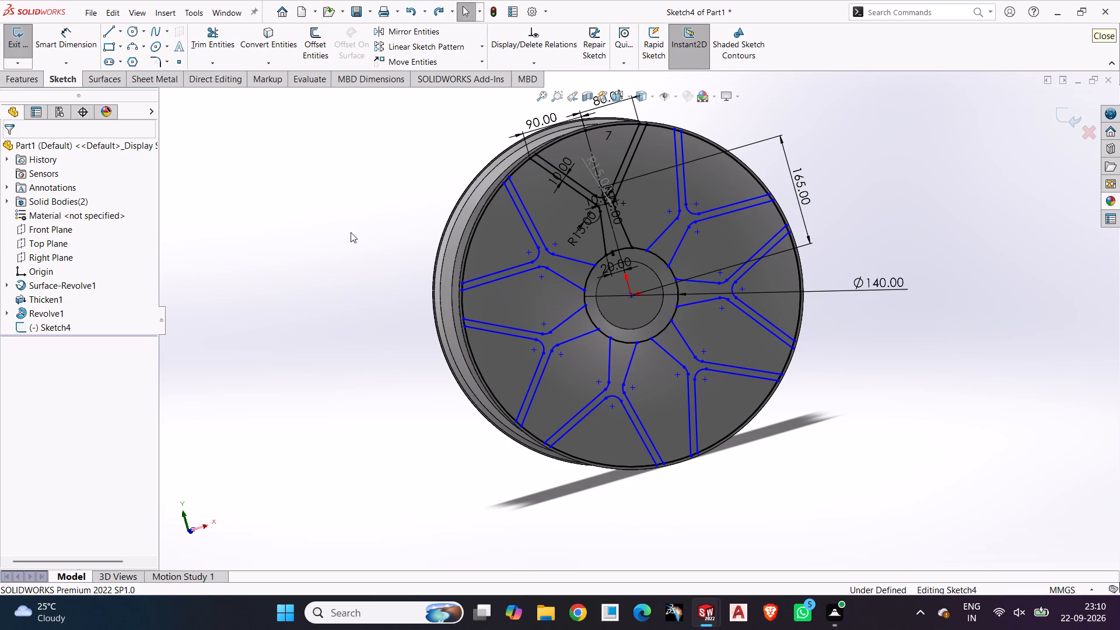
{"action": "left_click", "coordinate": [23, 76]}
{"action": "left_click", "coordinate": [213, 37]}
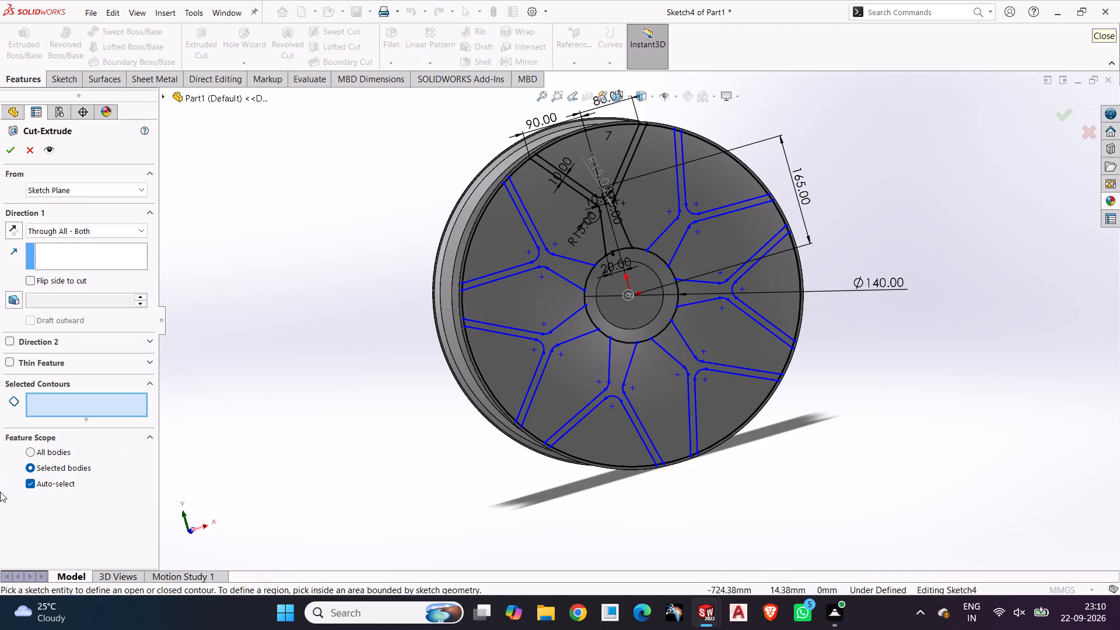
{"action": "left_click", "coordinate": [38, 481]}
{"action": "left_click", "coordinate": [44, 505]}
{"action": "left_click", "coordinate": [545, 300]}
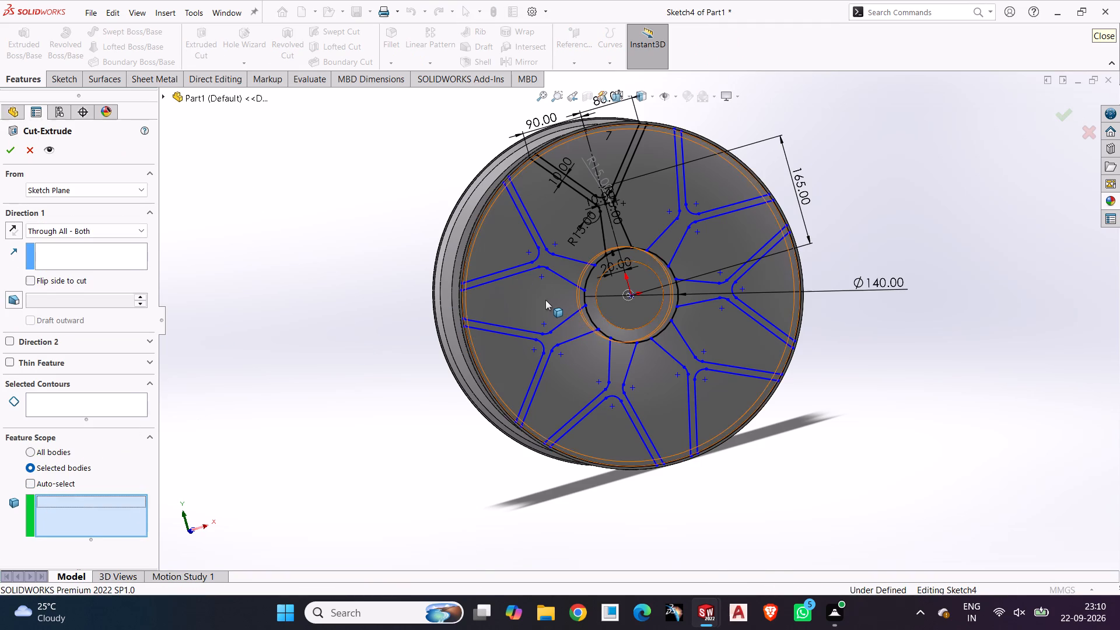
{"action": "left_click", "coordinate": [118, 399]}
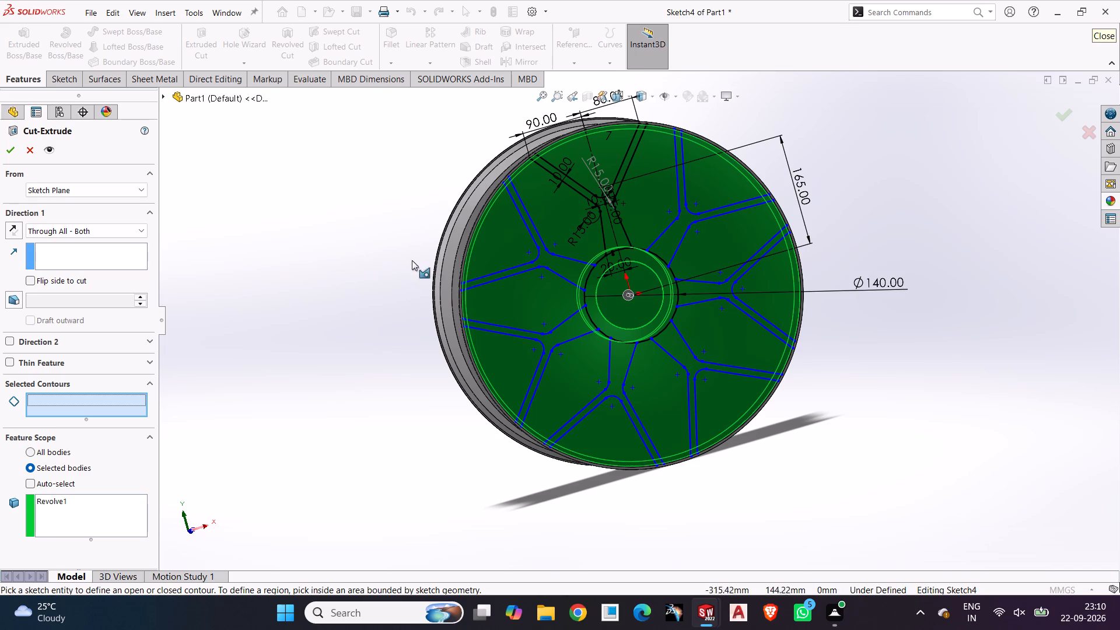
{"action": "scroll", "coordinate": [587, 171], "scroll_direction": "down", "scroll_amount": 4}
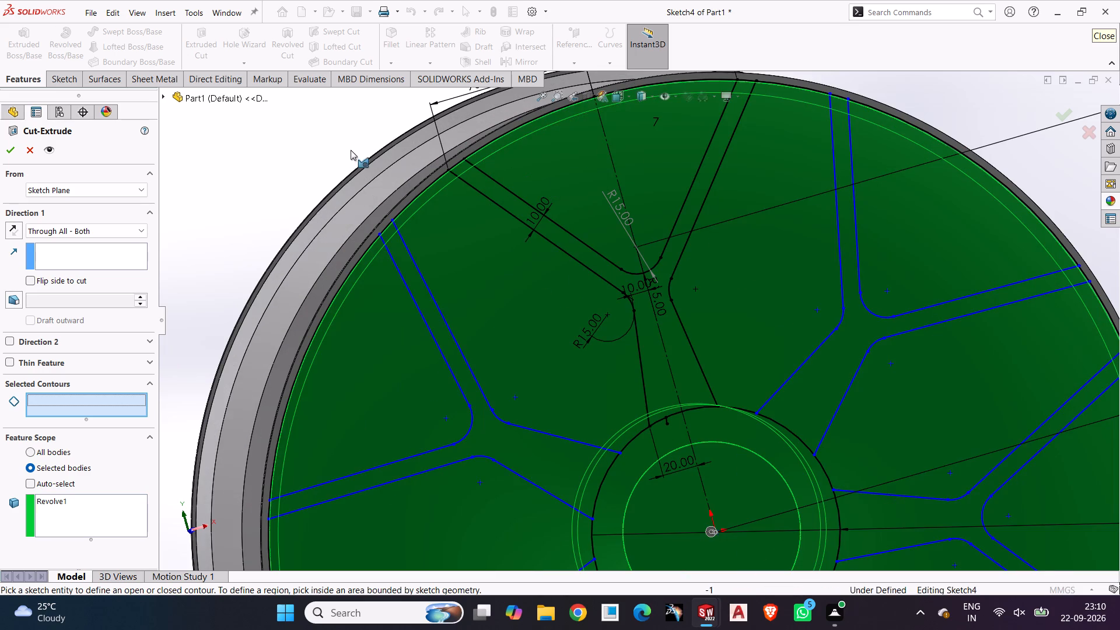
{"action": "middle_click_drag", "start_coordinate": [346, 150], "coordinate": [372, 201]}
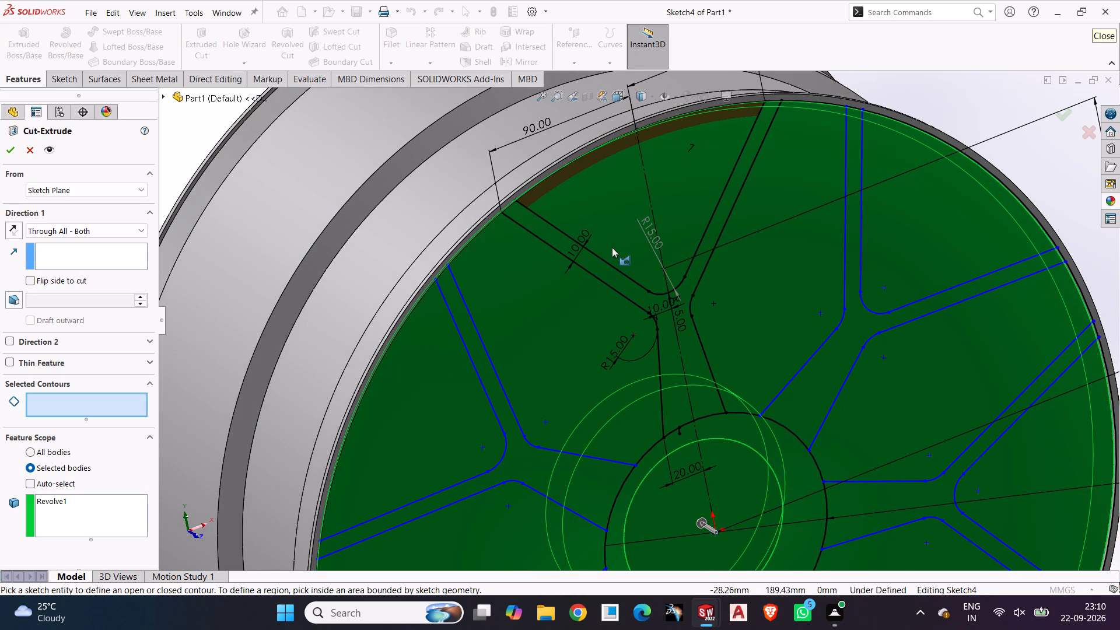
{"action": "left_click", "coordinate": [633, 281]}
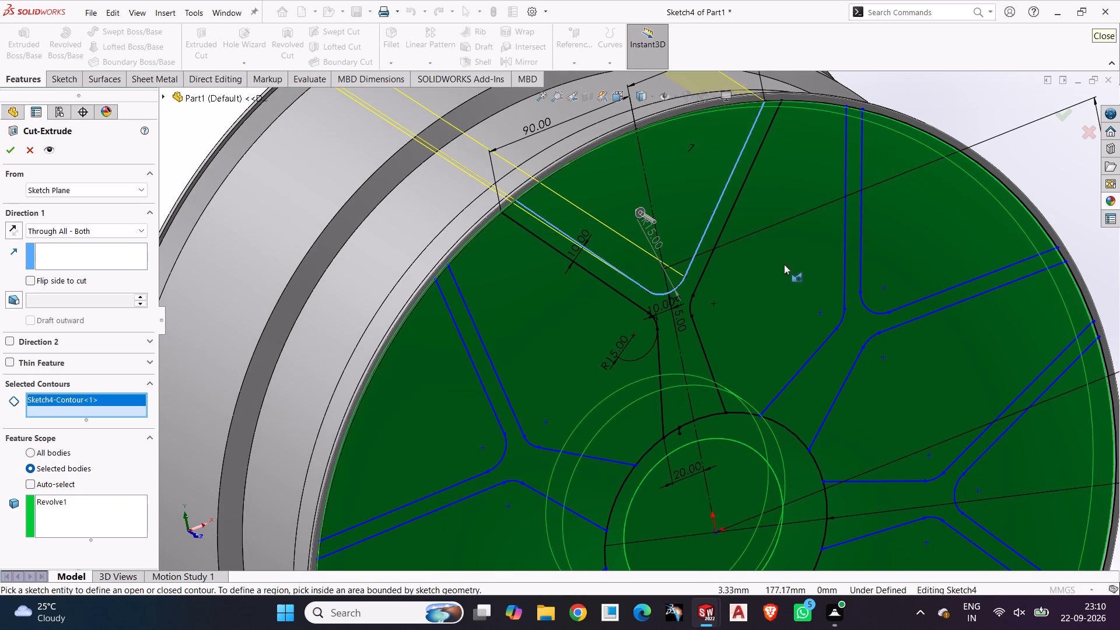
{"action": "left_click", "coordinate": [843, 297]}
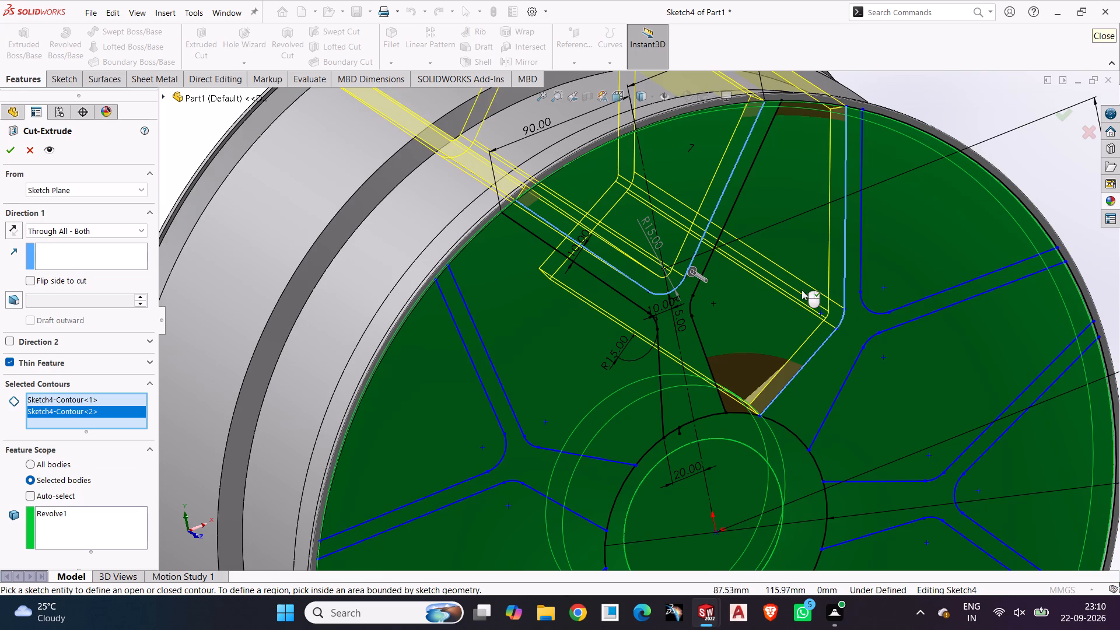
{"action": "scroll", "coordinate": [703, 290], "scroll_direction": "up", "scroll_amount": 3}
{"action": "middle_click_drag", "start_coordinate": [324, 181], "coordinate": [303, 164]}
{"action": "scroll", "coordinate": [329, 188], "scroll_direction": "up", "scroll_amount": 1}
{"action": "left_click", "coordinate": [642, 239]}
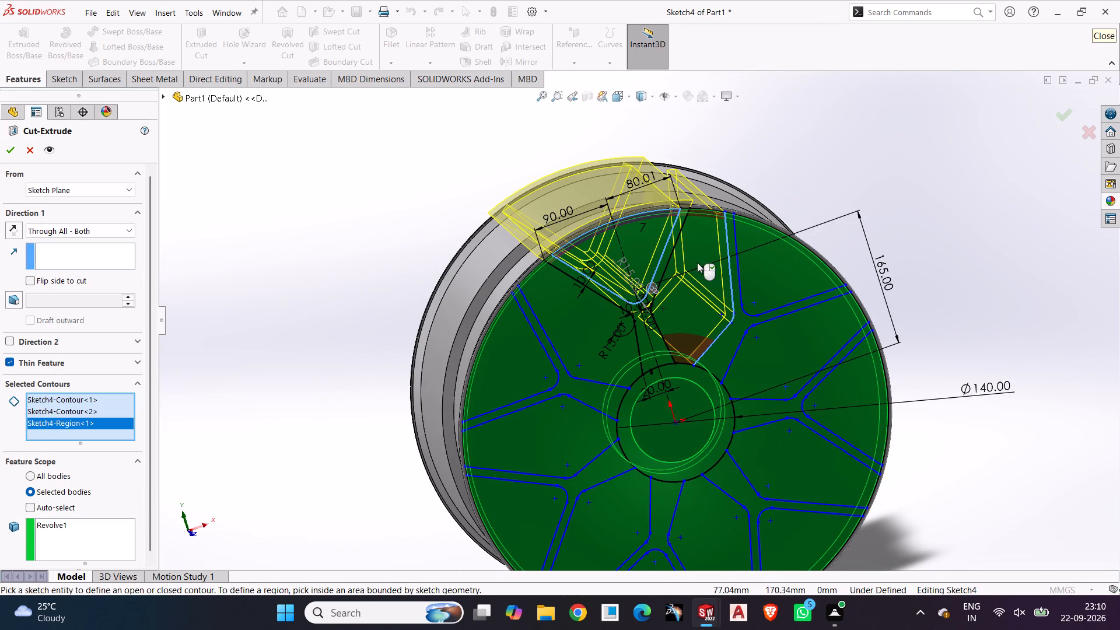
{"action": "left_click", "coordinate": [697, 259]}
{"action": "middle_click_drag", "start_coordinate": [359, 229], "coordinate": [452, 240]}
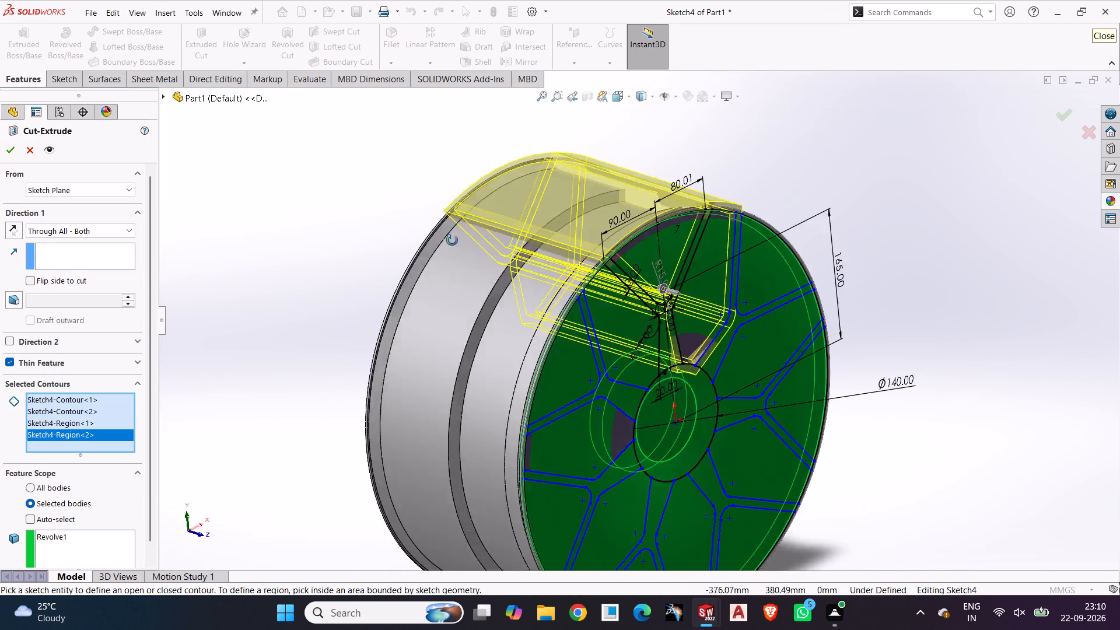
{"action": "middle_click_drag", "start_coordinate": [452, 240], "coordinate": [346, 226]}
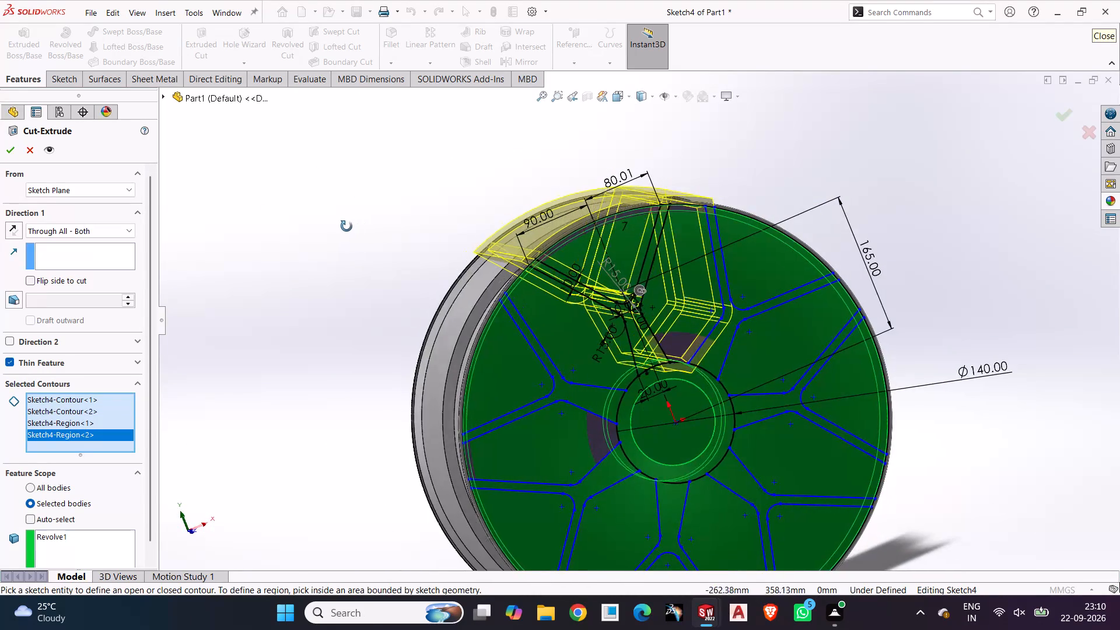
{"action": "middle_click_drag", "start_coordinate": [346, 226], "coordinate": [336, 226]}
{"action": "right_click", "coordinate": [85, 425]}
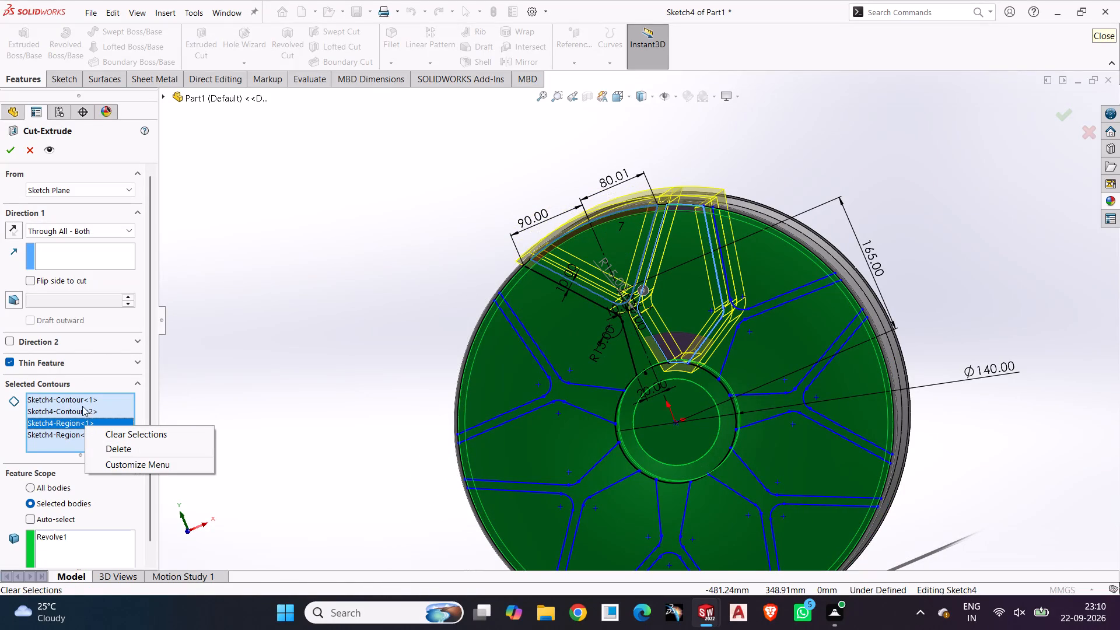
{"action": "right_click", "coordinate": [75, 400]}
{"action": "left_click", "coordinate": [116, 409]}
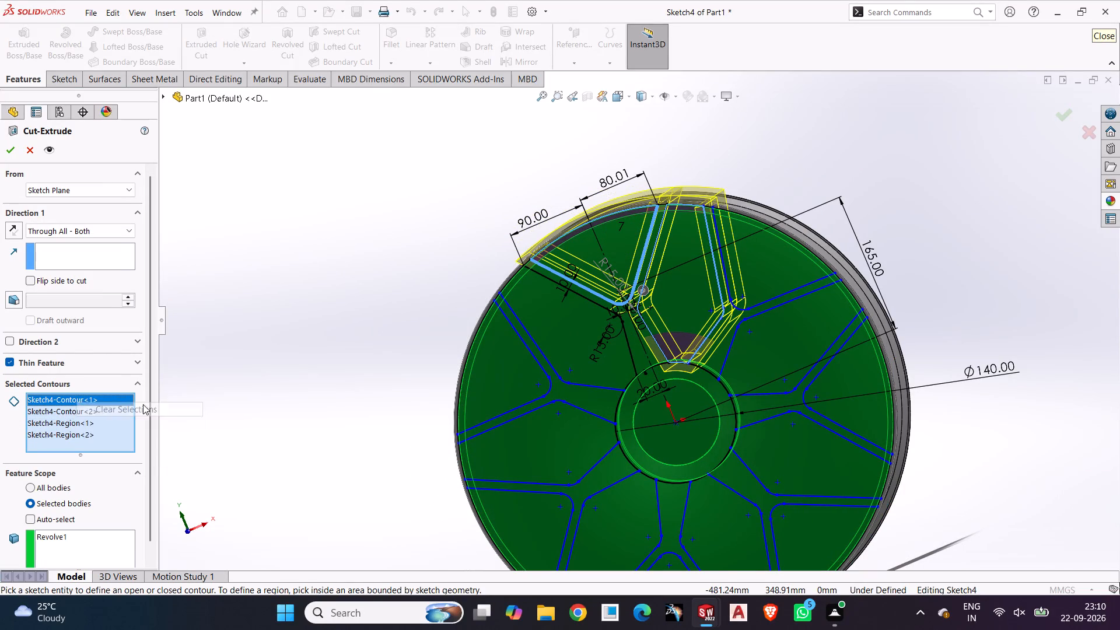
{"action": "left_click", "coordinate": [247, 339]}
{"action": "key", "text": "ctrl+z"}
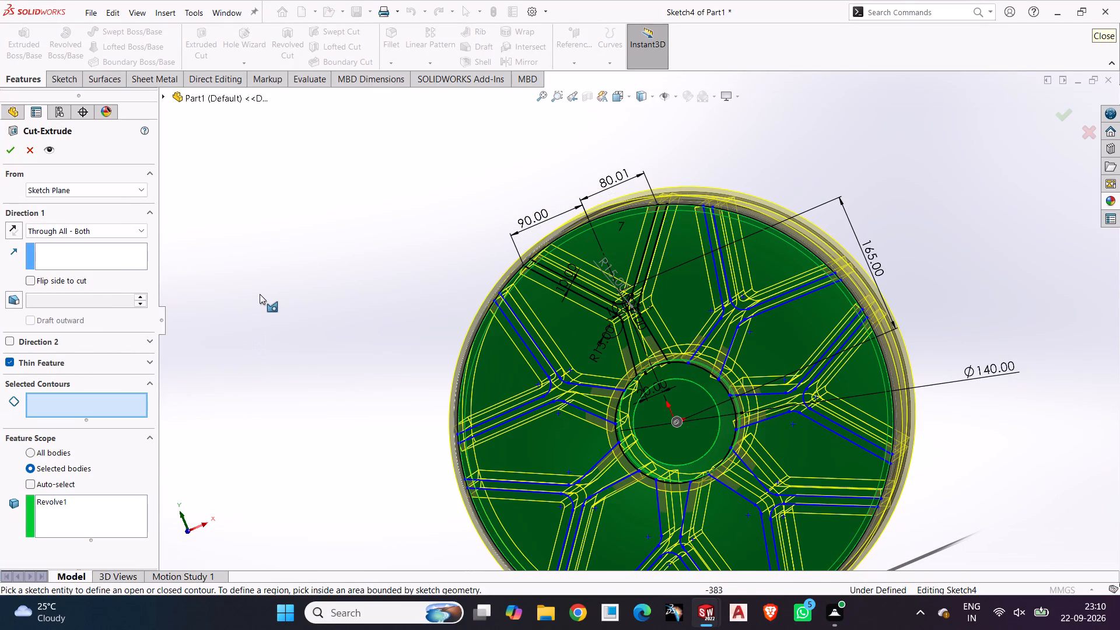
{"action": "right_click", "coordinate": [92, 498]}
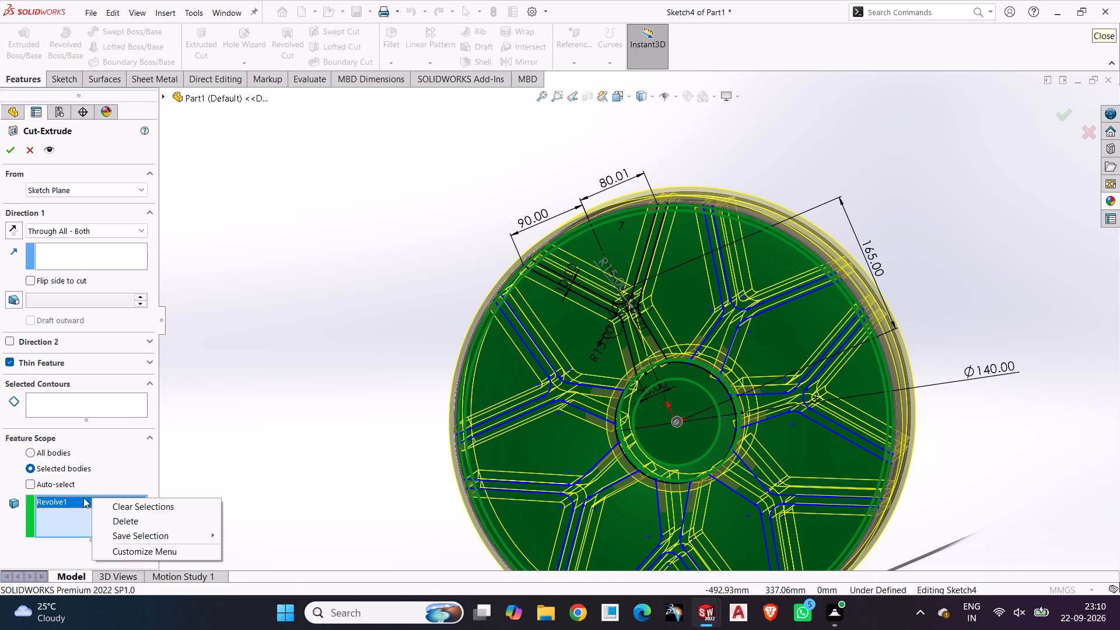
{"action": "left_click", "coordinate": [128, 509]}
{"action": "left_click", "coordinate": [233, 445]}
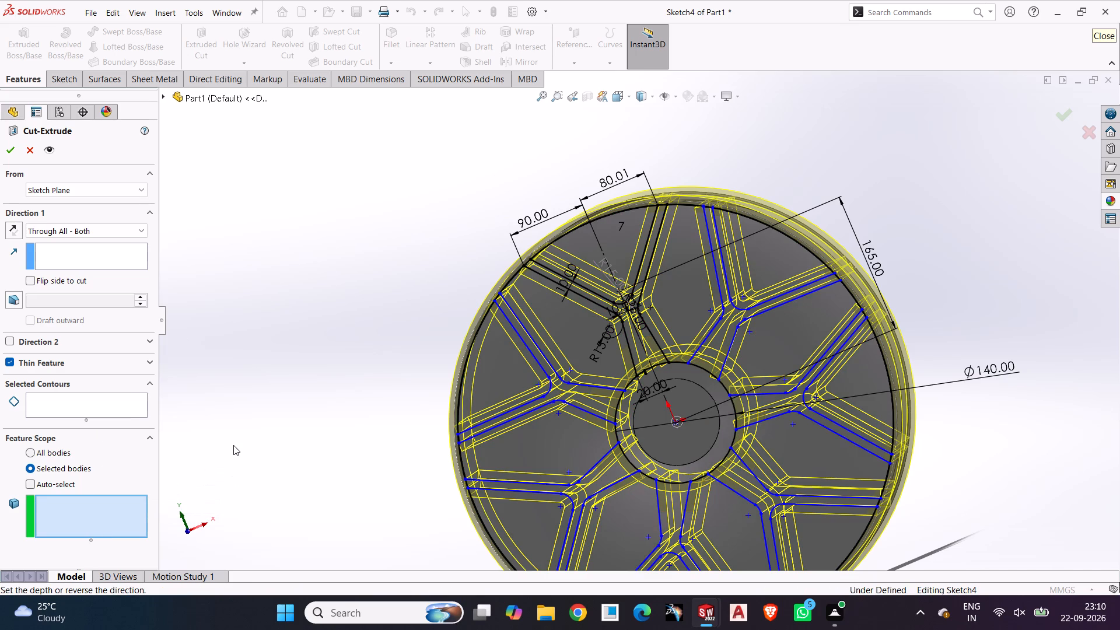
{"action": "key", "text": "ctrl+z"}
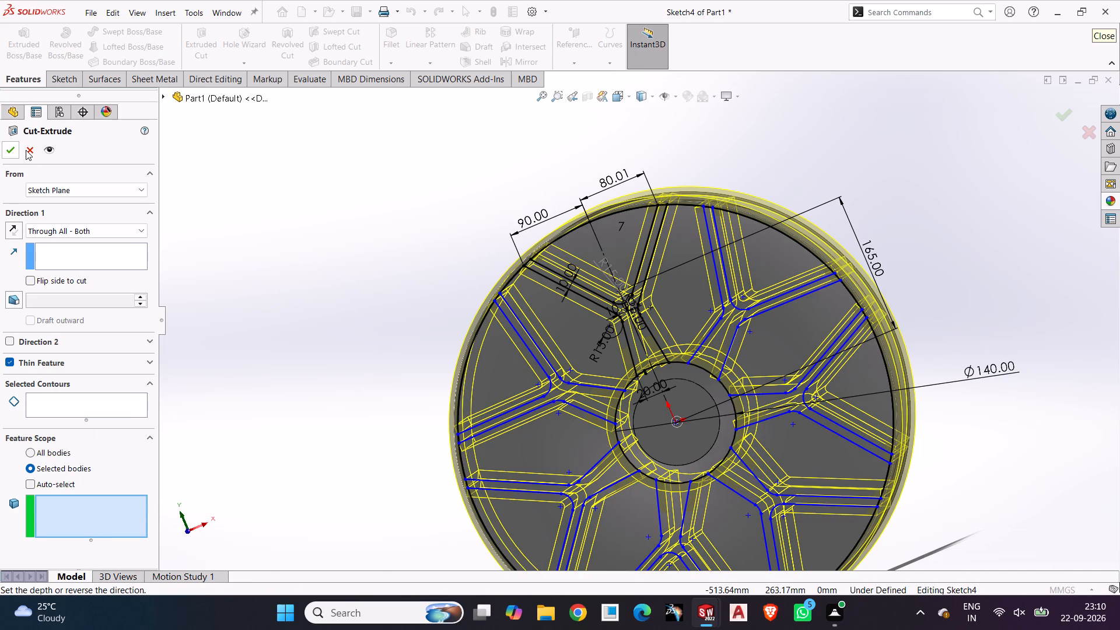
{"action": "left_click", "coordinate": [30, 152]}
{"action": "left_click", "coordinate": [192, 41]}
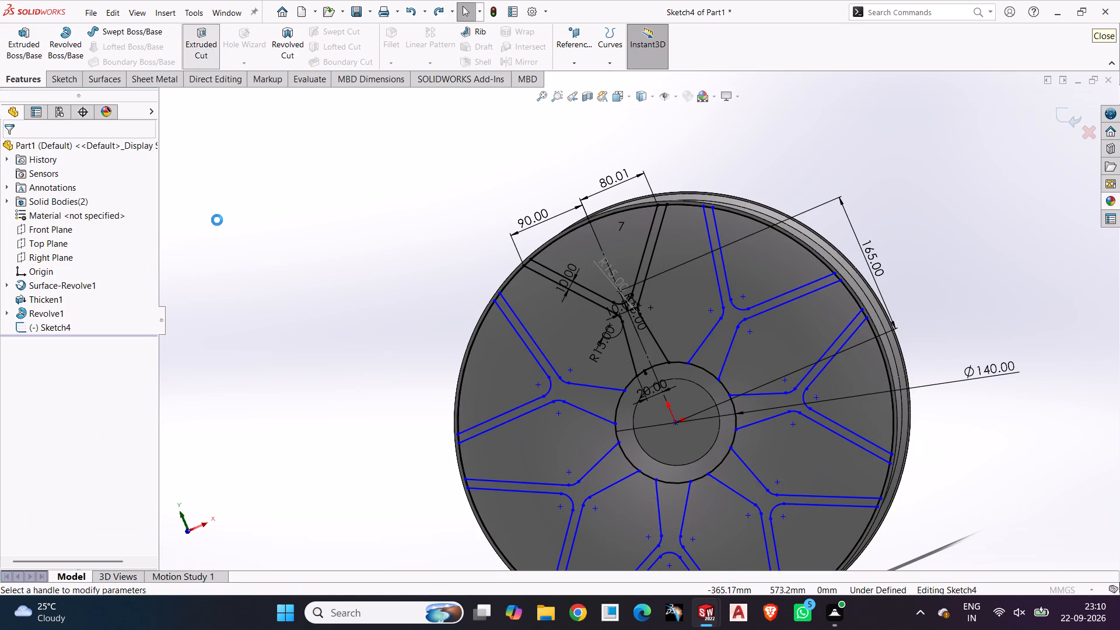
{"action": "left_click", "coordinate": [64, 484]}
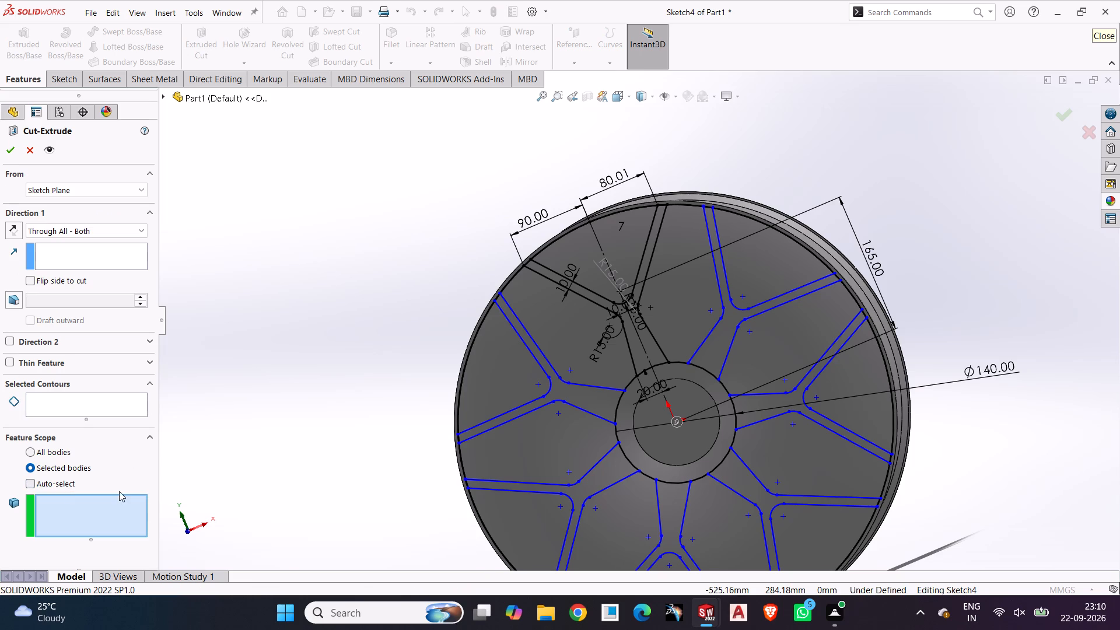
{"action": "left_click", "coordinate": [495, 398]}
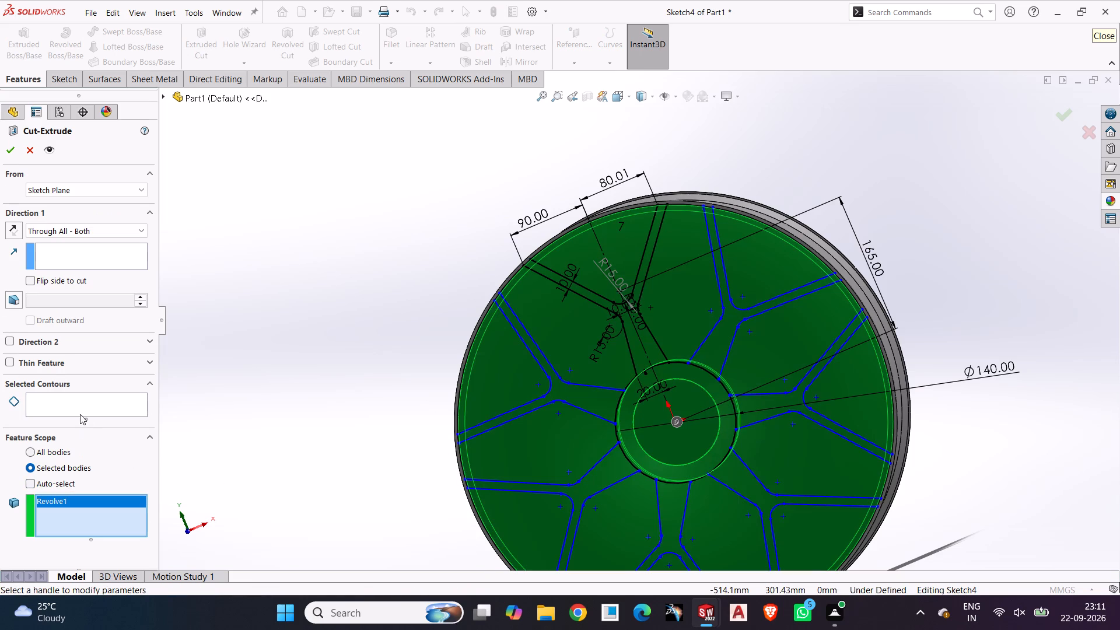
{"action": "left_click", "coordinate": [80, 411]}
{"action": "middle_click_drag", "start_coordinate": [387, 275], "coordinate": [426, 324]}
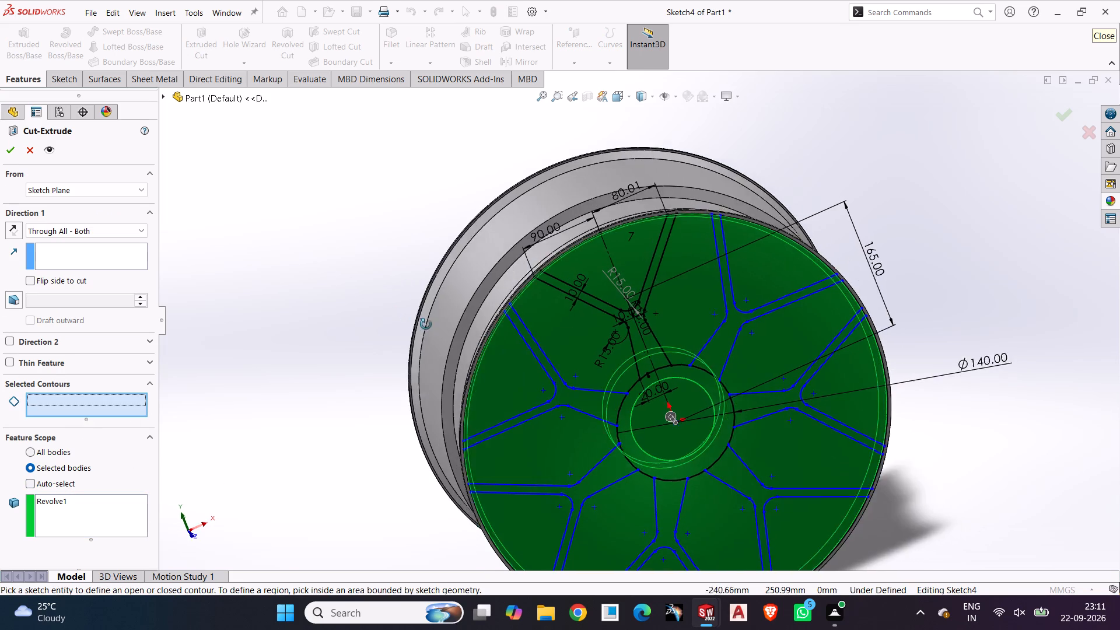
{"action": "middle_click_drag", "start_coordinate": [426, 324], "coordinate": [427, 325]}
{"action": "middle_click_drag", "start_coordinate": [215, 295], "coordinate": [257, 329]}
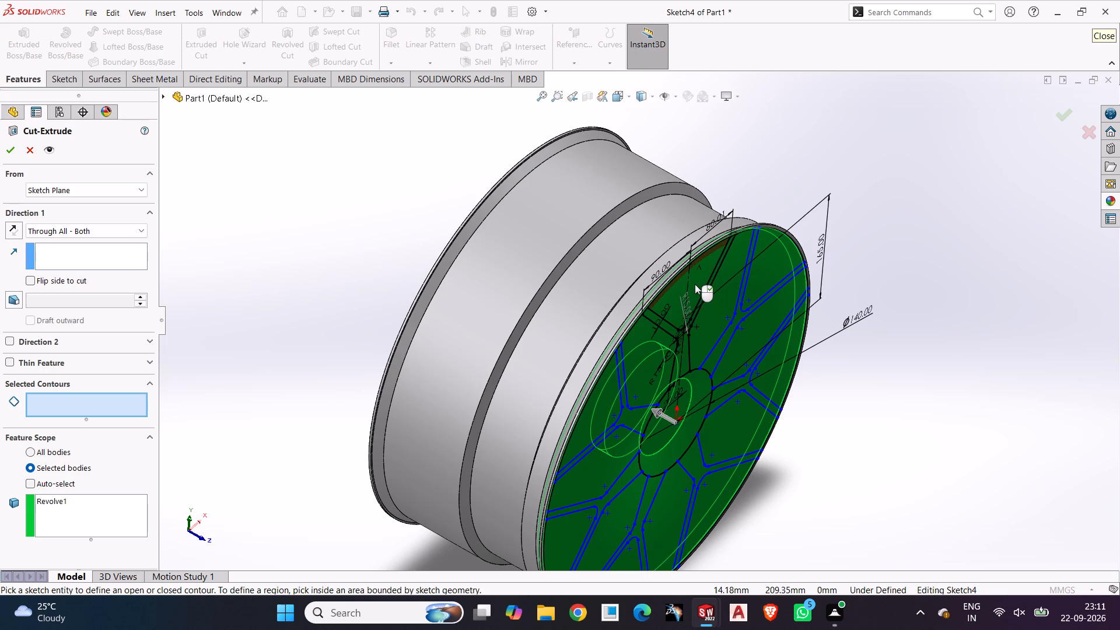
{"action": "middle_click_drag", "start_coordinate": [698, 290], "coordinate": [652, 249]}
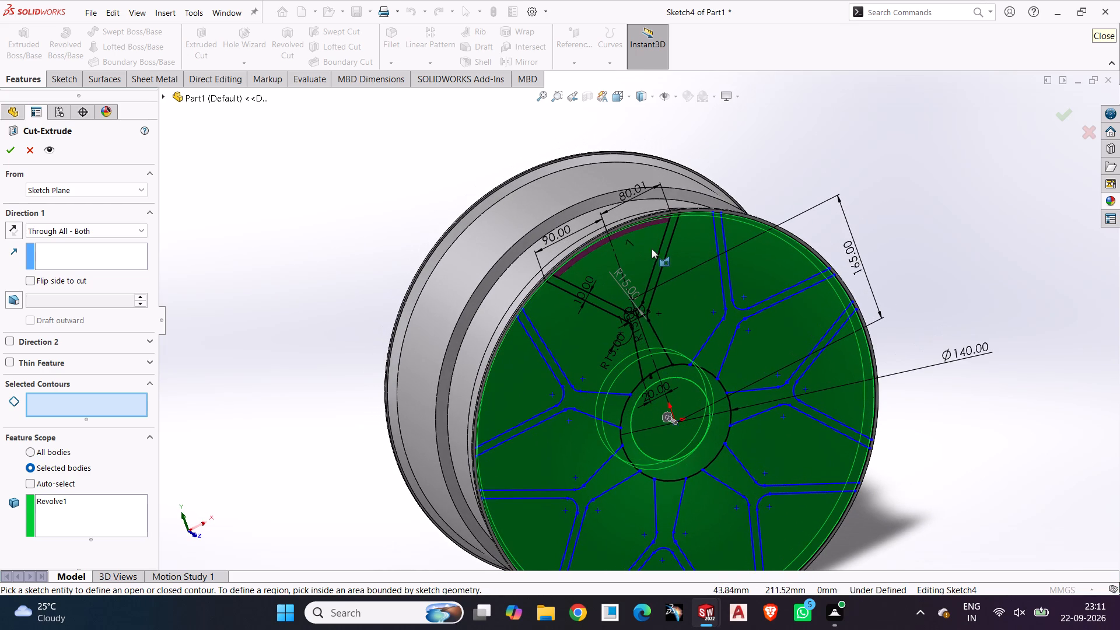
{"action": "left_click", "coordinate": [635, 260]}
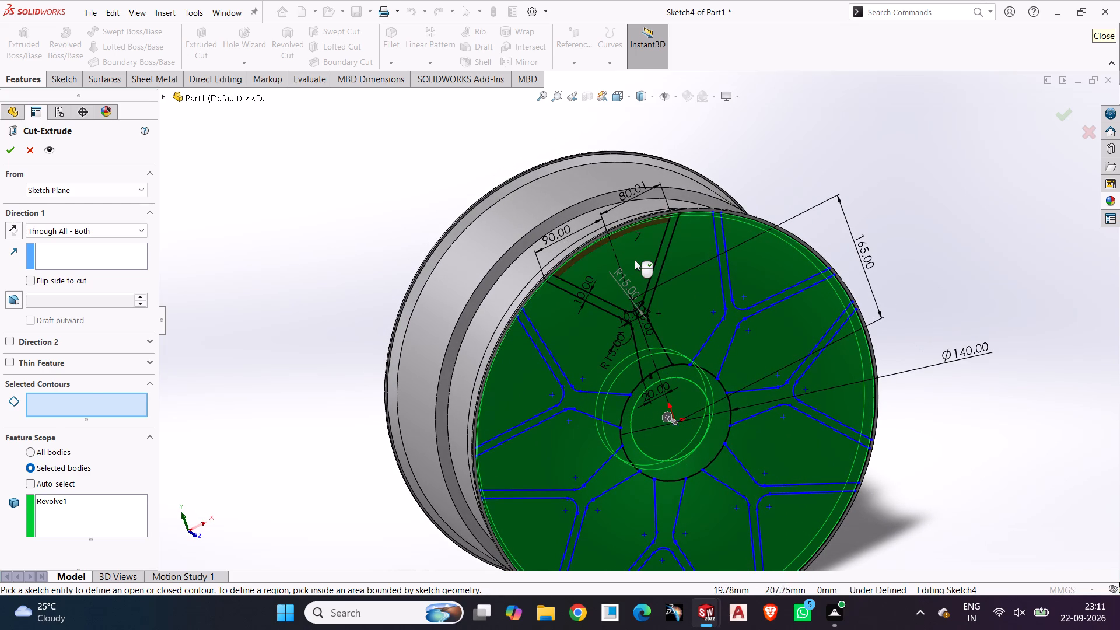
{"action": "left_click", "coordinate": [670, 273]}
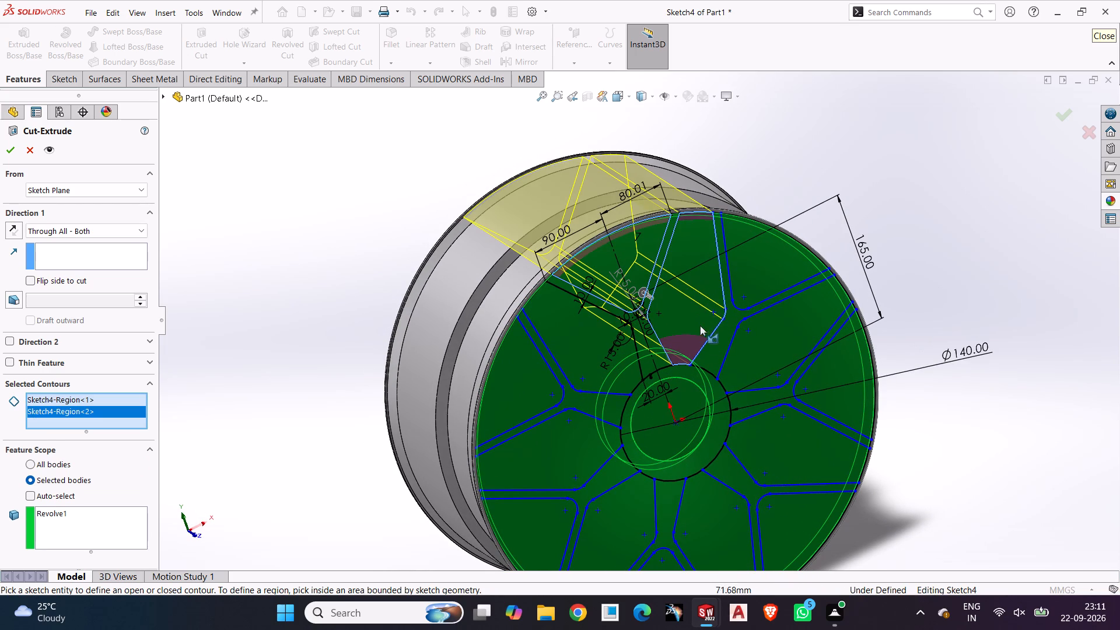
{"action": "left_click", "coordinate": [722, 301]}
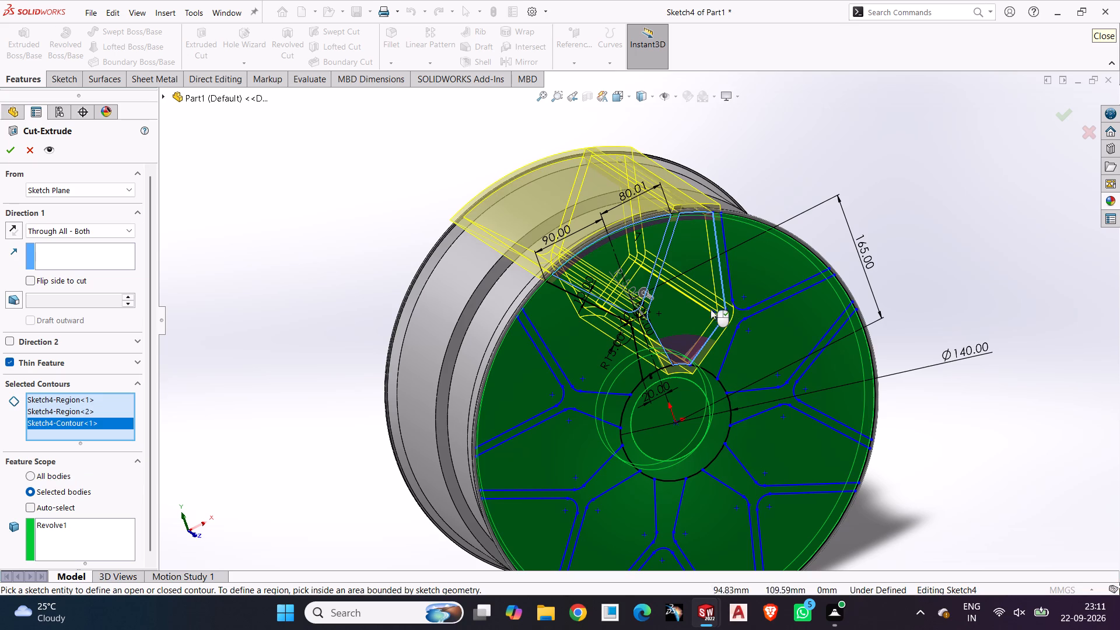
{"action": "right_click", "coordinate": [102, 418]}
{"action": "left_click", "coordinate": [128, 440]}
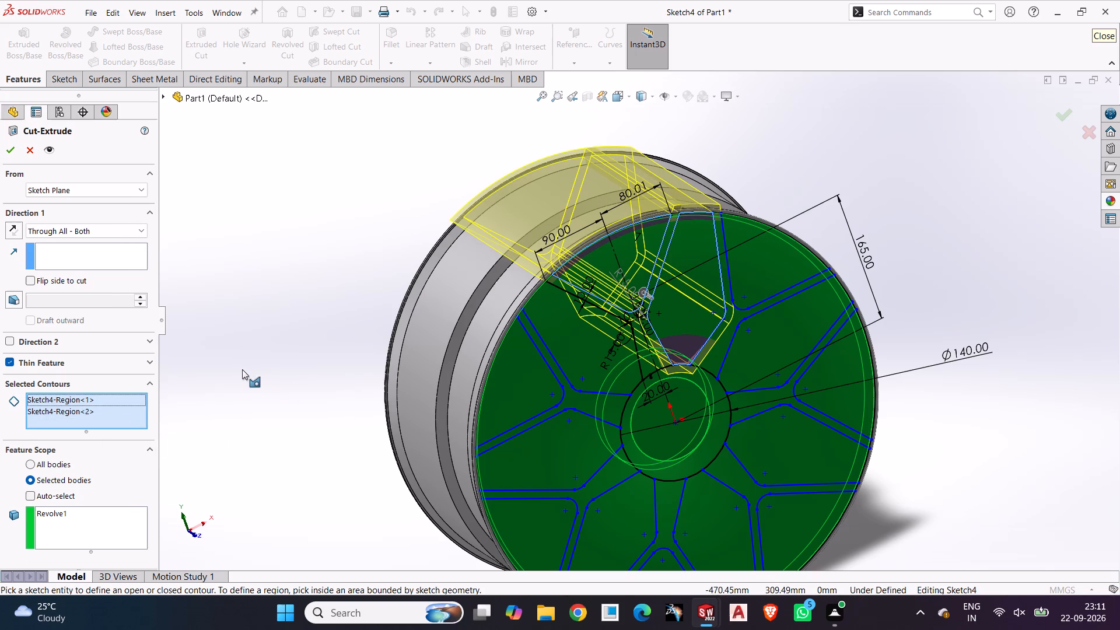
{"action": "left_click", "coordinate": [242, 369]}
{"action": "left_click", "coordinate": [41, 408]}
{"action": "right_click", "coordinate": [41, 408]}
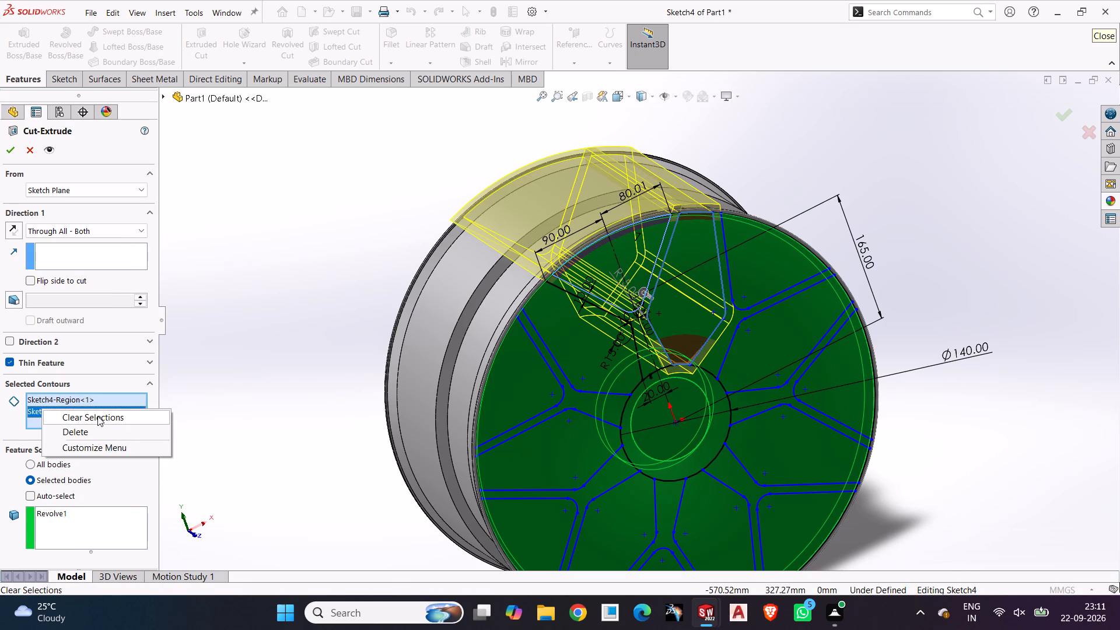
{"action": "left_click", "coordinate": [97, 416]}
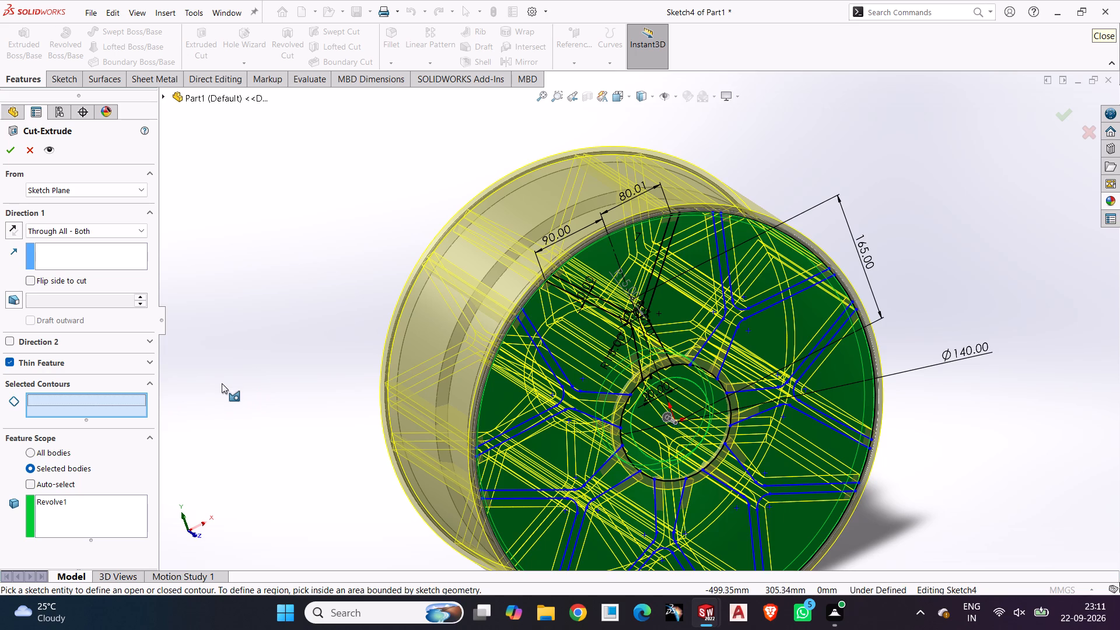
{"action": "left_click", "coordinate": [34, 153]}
Examine the Sketch4 outlines around the original Y-shaped spoke, its fillets and the adjacent spoke, from the rim to the hub.
{"action": "left_click", "coordinate": [206, 343]}
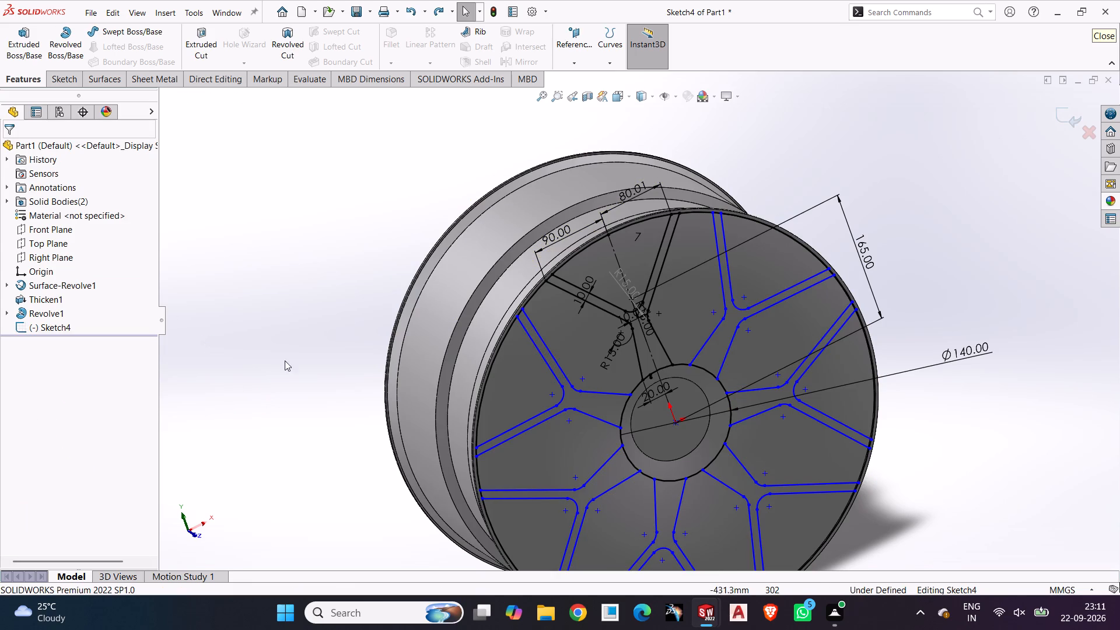
{"action": "left_click_drag", "start_coordinate": [293, 380], "coordinate": [244, 313]}
{"action": "middle_click_drag", "start_coordinate": [272, 364], "coordinate": [239, 345]}
{"action": "left_click", "coordinate": [300, 283]}
{"action": "scroll", "coordinate": [561, 235], "scroll_direction": "down", "scroll_amount": 3}
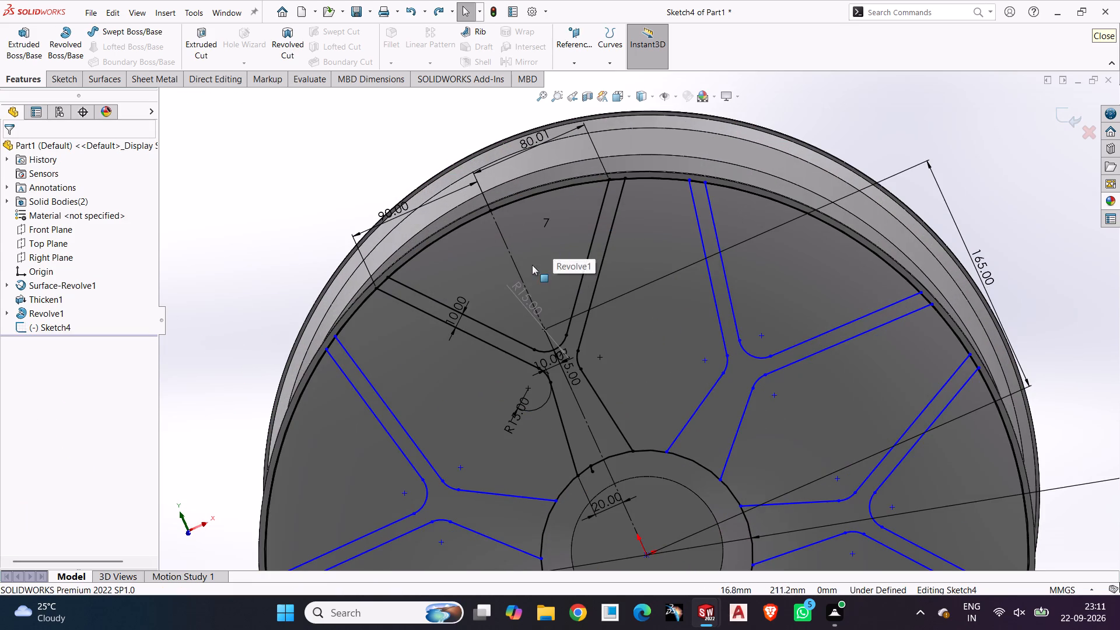
{"action": "scroll", "coordinate": [528, 282], "scroll_direction": "down", "scroll_amount": 2}
{"action": "scroll", "coordinate": [528, 282], "scroll_direction": "up", "scroll_amount": 2}
{"action": "middle_click_drag", "start_coordinate": [528, 282], "coordinate": [528, 258]}
{"action": "middle_click_drag", "start_coordinate": [533, 281], "coordinate": [535, 286]}
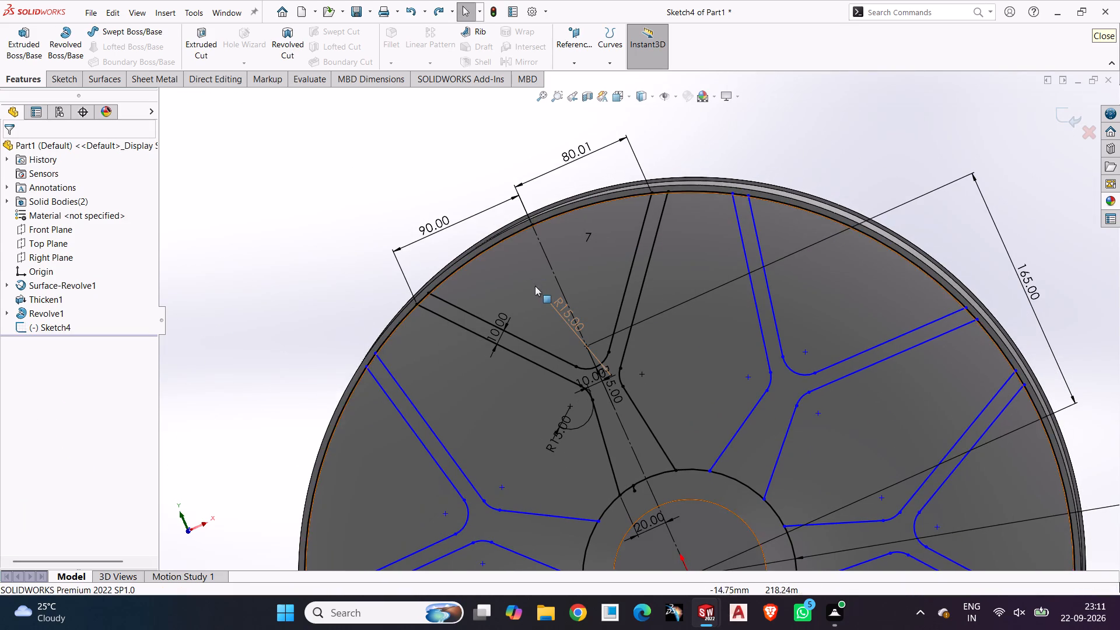
{"action": "middle_click_drag", "start_coordinate": [535, 286], "coordinate": [541, 306]}
{"action": "scroll", "coordinate": [670, 382], "scroll_direction": "down", "scroll_amount": 3}
{"action": "scroll", "coordinate": [616, 382], "scroll_direction": "up", "scroll_amount": 3}
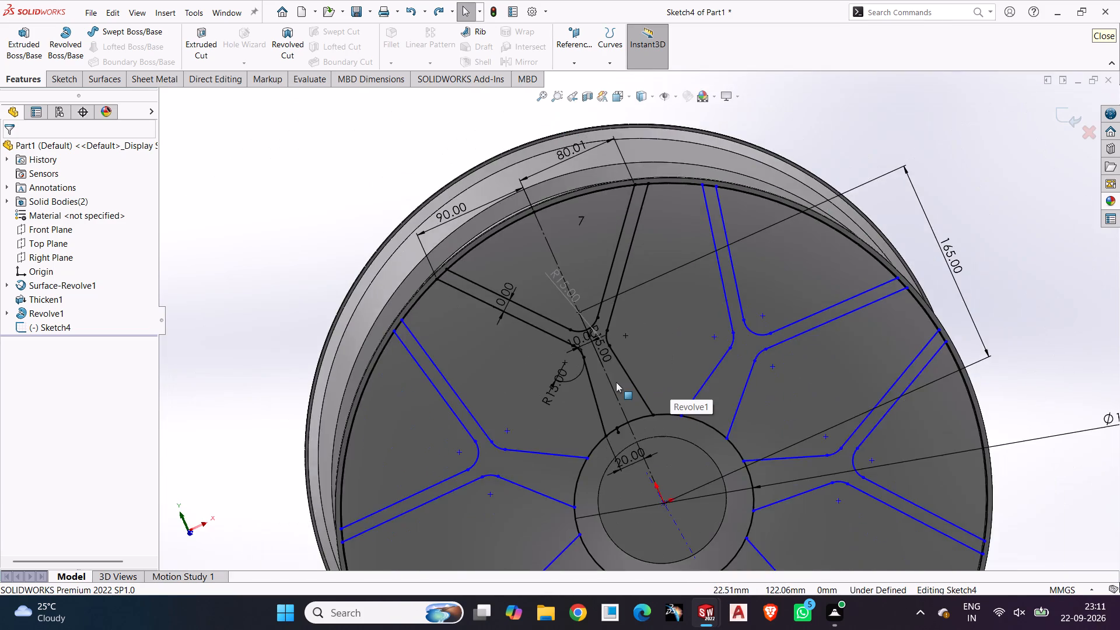
{"action": "scroll", "coordinate": [616, 382], "scroll_direction": "up", "scroll_amount": 2}
{"action": "scroll", "coordinate": [583, 327], "scroll_direction": "down", "scroll_amount": 6}
{"action": "scroll", "coordinate": [573, 368], "scroll_direction": "up", "scroll_amount": 4}
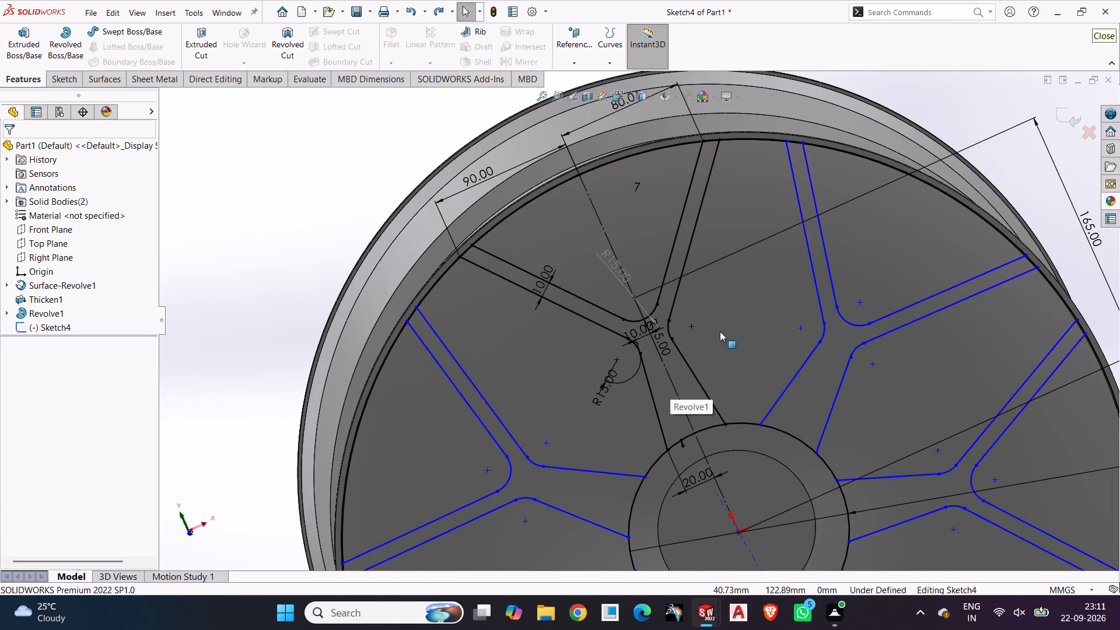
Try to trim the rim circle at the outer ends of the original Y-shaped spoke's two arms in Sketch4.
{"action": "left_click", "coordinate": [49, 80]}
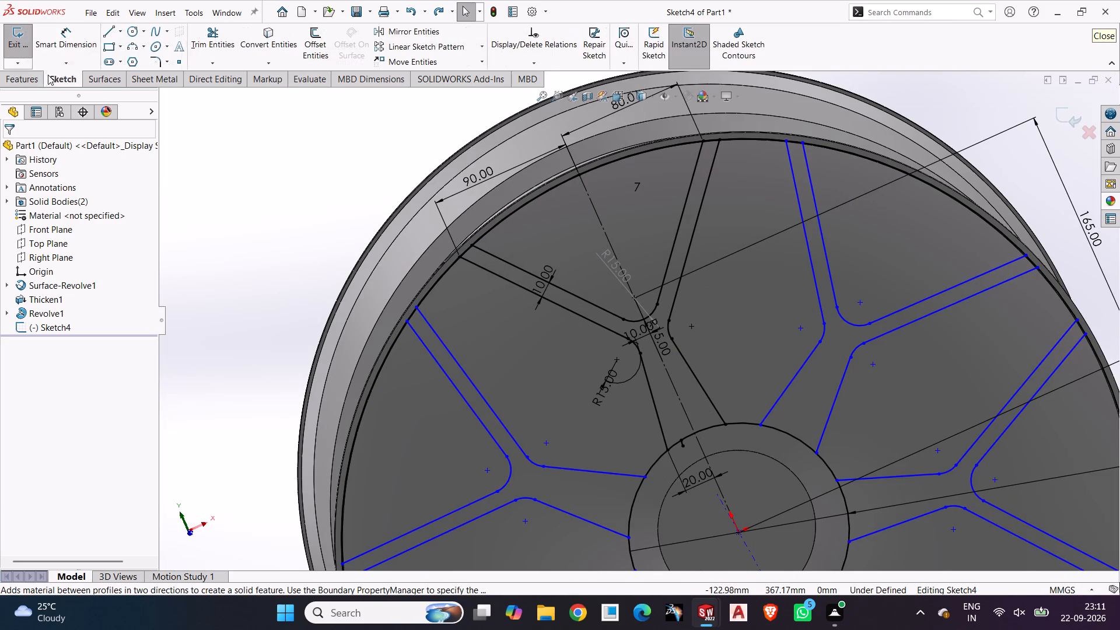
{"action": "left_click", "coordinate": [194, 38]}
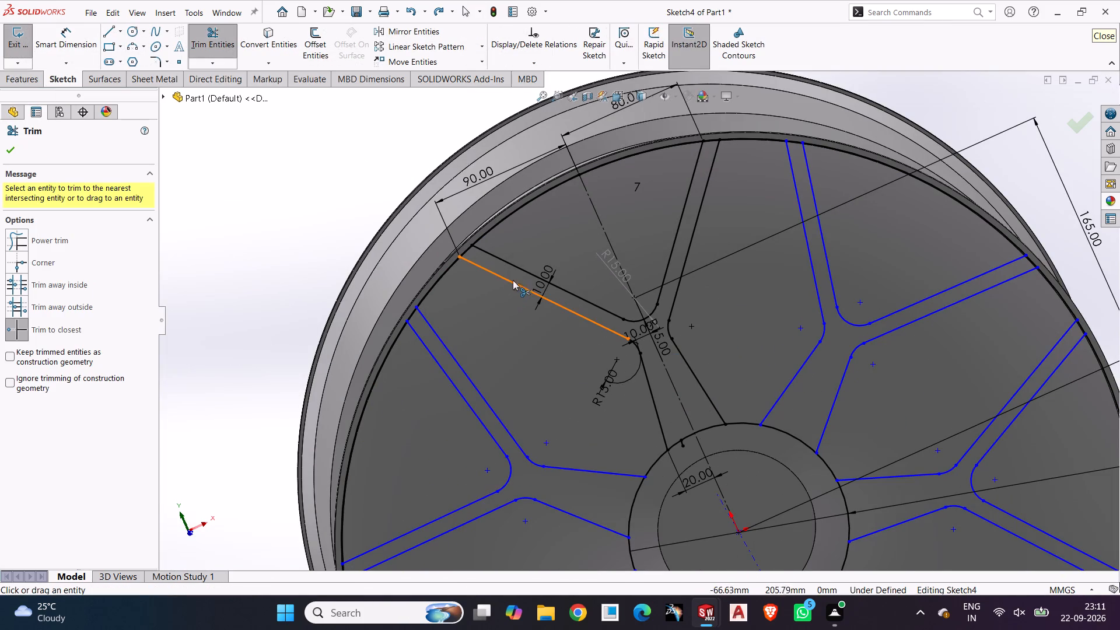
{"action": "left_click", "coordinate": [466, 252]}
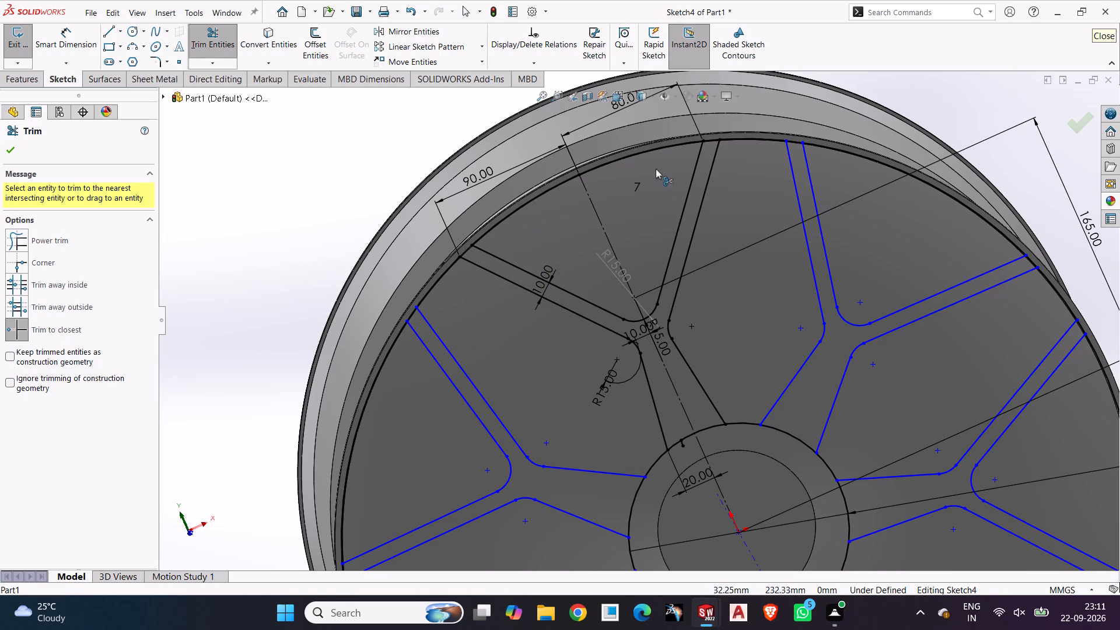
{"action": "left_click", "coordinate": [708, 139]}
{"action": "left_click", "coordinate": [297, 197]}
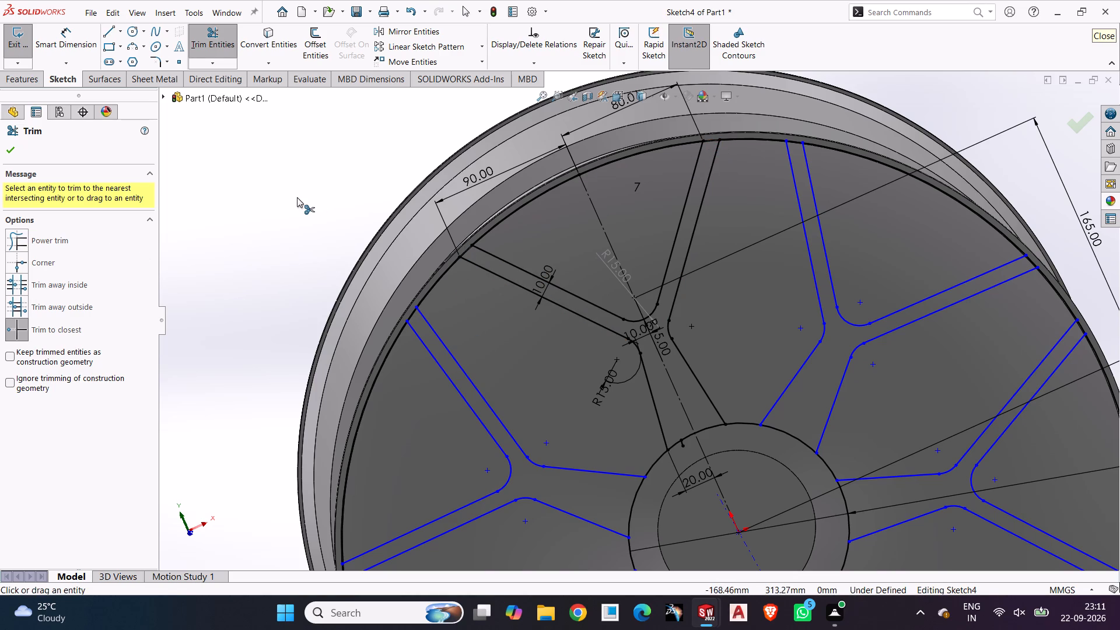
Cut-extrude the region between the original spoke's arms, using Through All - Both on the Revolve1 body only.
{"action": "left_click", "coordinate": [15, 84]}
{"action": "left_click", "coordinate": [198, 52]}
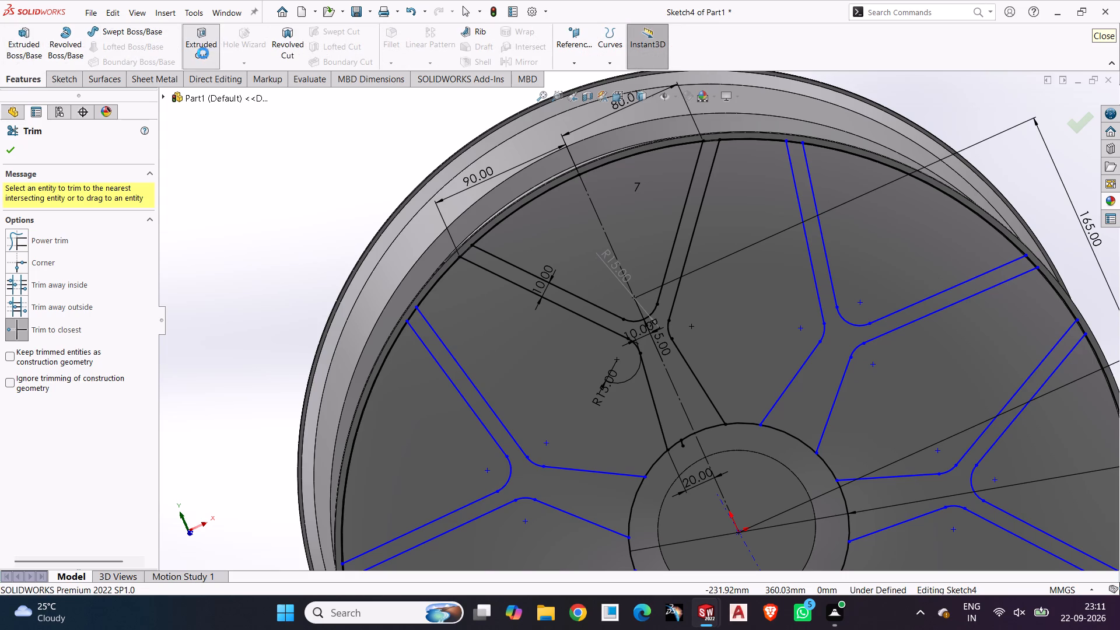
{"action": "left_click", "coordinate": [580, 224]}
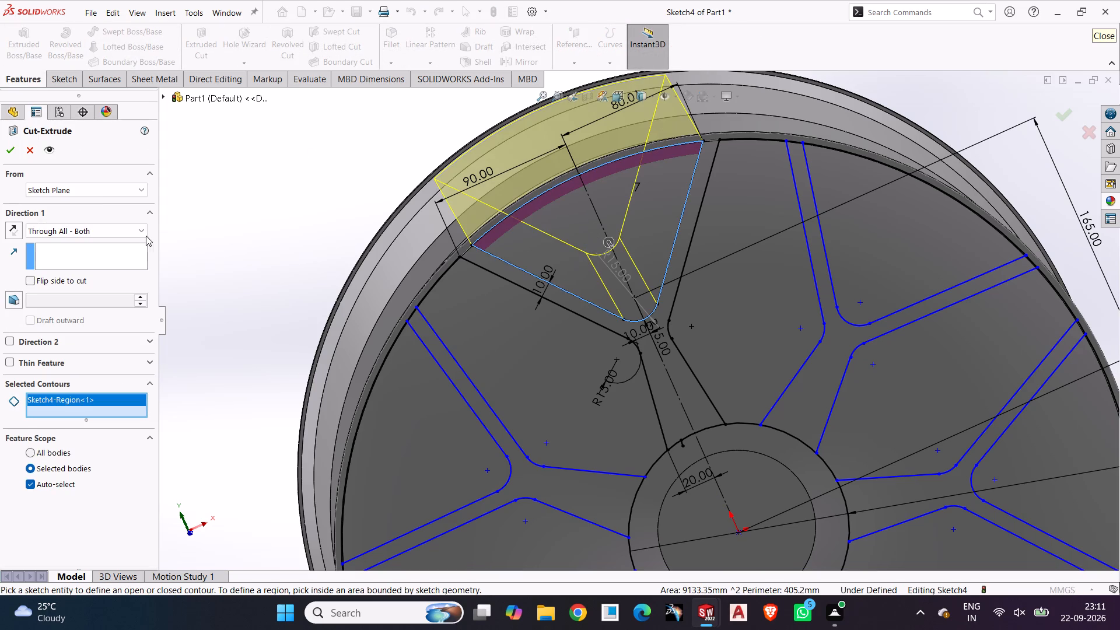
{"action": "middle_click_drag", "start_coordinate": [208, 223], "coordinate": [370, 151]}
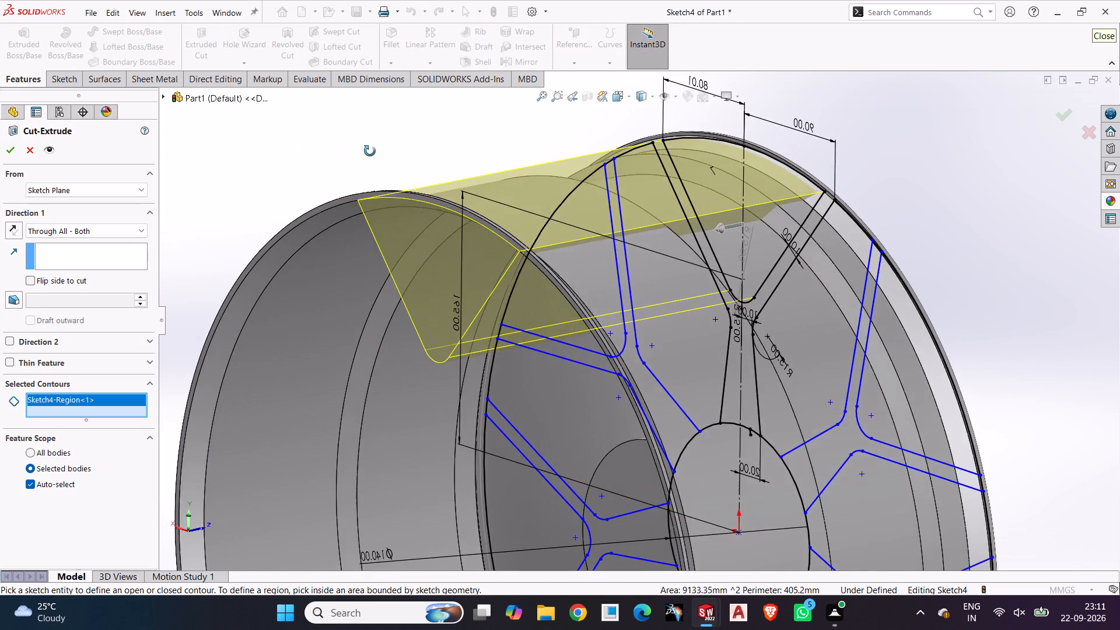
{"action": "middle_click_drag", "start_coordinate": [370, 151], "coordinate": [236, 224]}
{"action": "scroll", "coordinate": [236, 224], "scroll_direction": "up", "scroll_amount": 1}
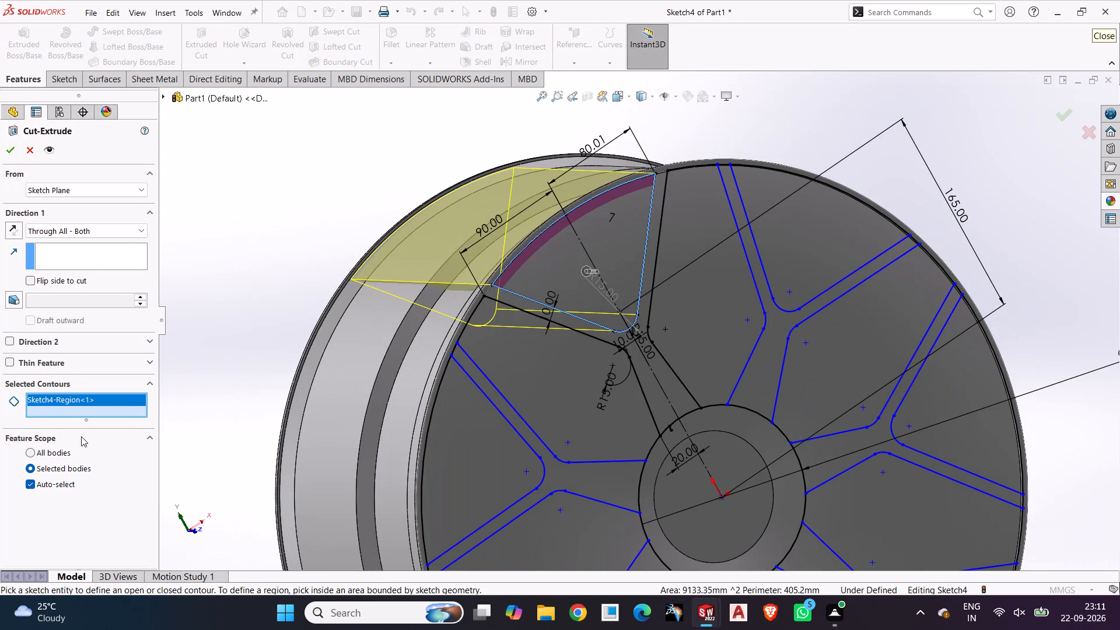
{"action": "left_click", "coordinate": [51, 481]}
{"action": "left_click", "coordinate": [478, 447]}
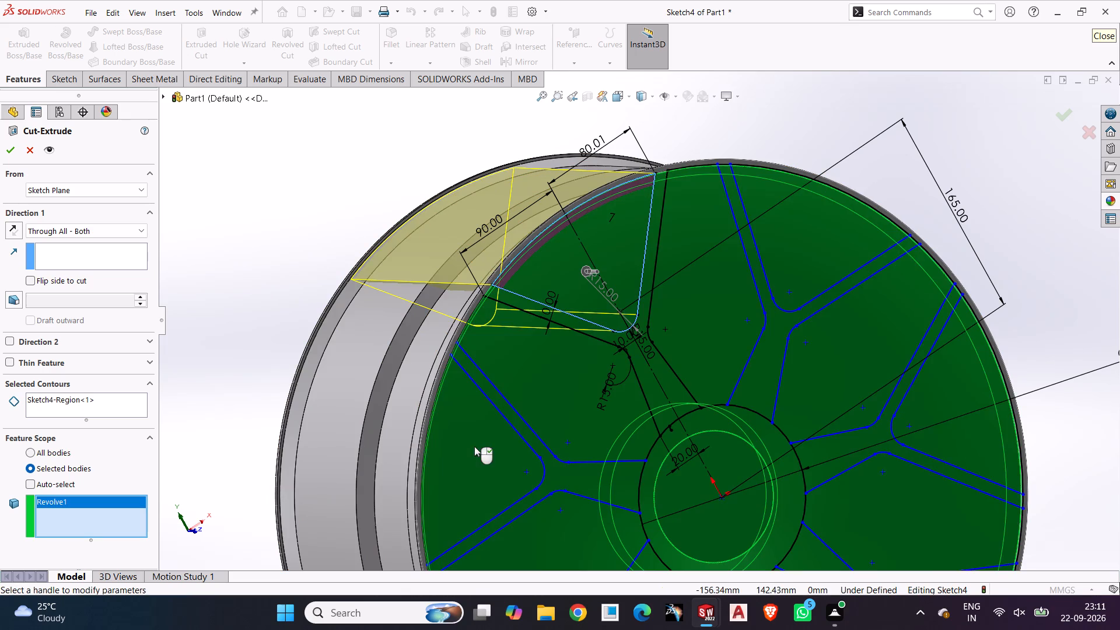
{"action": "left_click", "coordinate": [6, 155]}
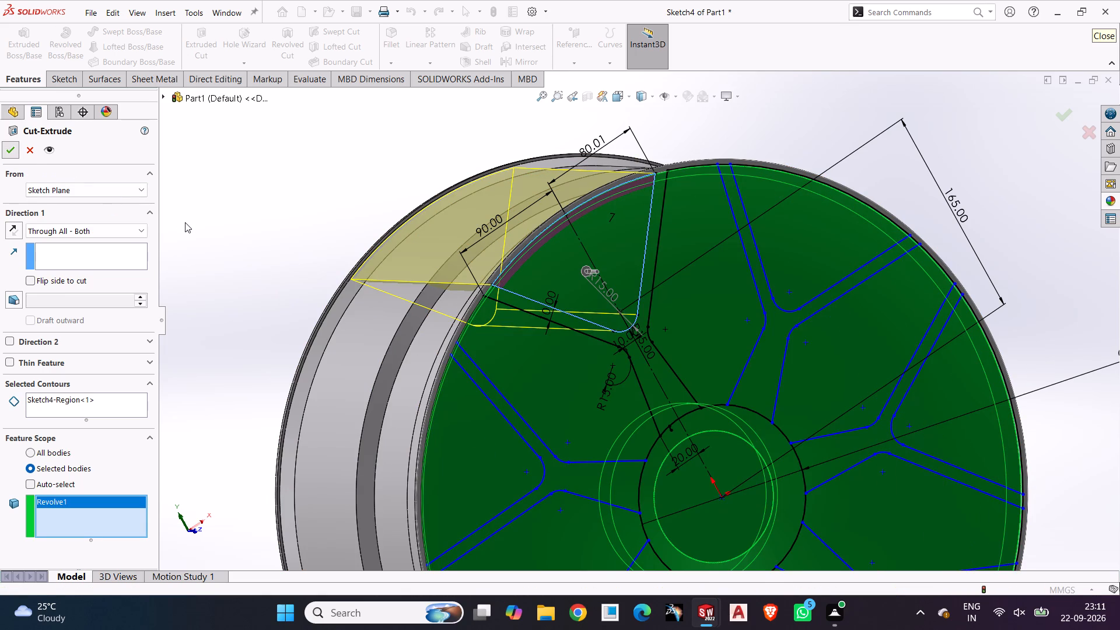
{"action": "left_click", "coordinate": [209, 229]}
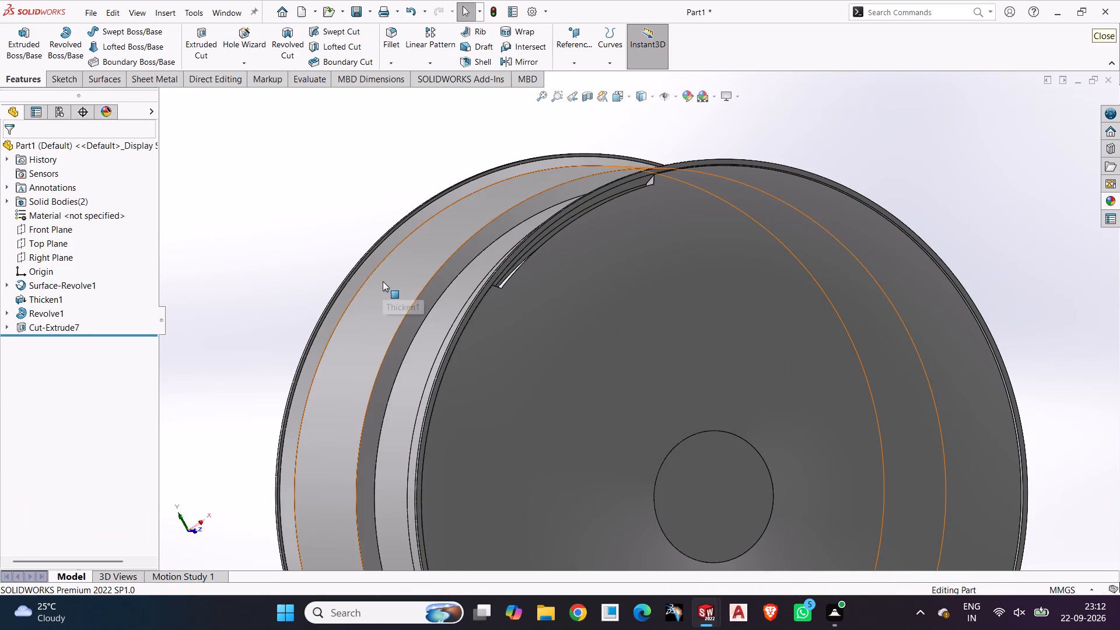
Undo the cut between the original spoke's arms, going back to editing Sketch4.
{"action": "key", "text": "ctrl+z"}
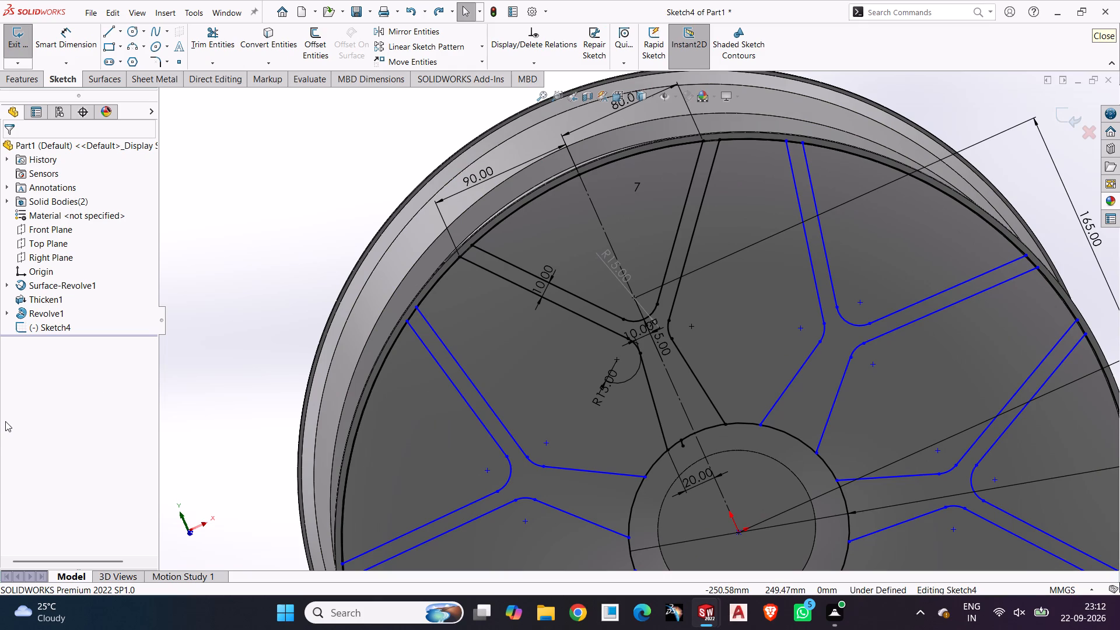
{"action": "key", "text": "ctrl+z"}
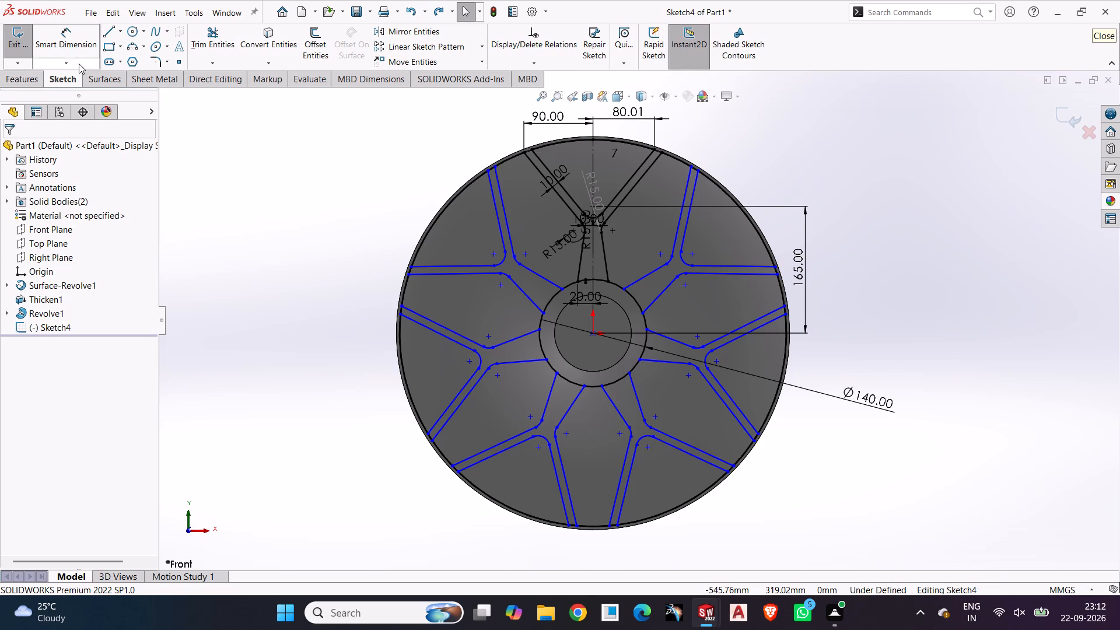
Set up an extruded cut of the region between the original spoke's arms and an adjacent between-spoke region, using Through All - Both.
{"action": "left_click", "coordinate": [5, 82]}
{"action": "left_click", "coordinate": [194, 48]}
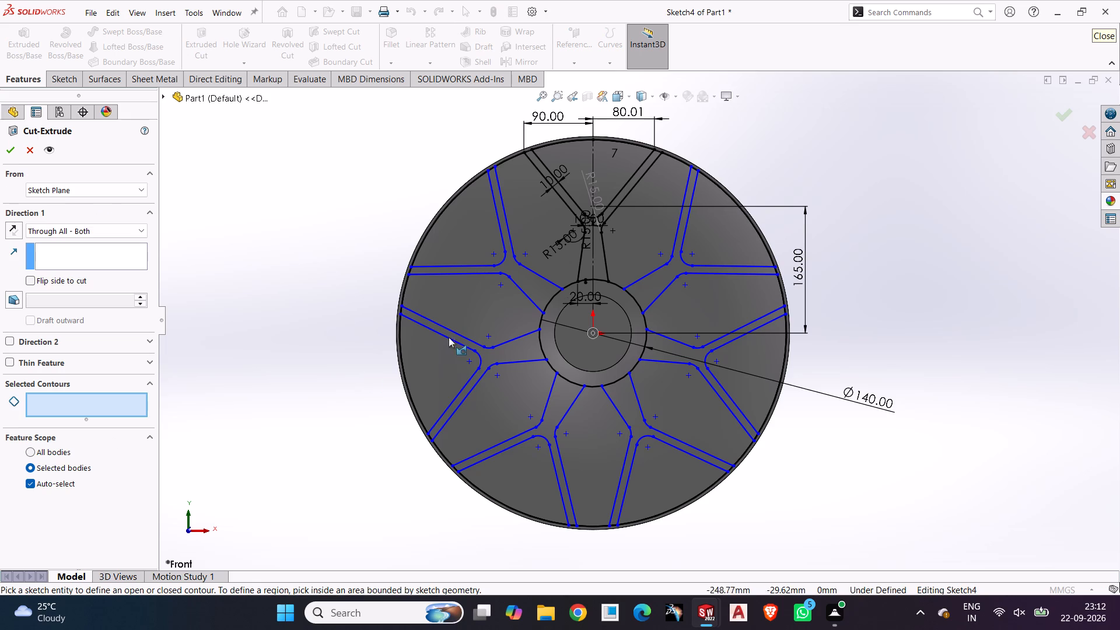
{"action": "middle_click_drag", "start_coordinate": [908, 473], "coordinate": [859, 534]}
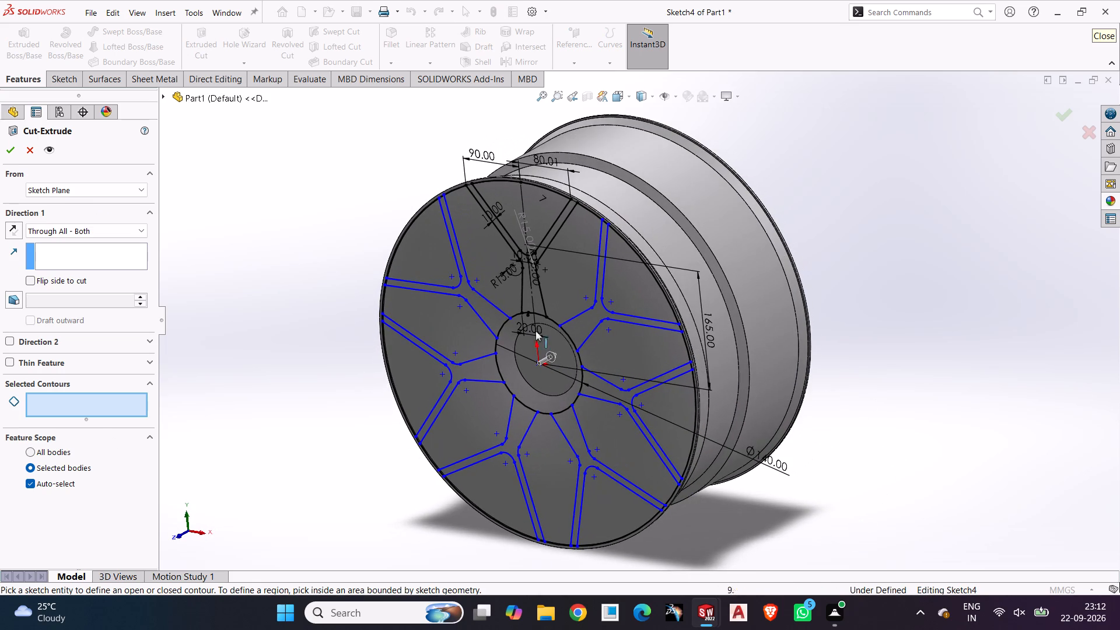
{"action": "left_click", "coordinate": [542, 230]}
{"action": "left_click", "coordinate": [562, 265]}
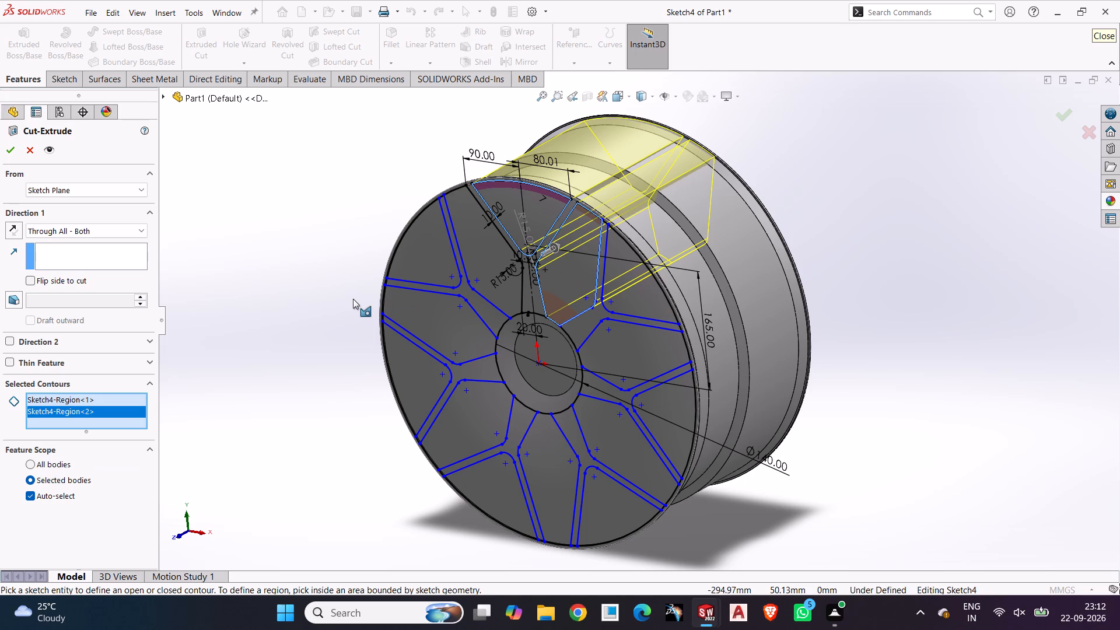
{"action": "left_click", "coordinate": [122, 230]}
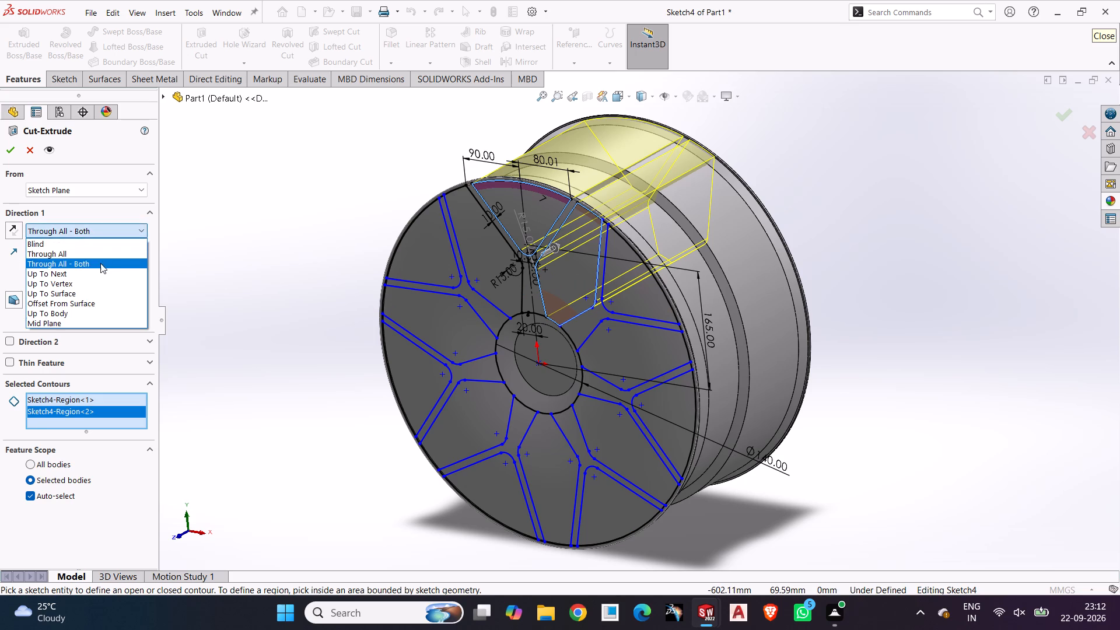
{"action": "left_click", "coordinate": [100, 263]}
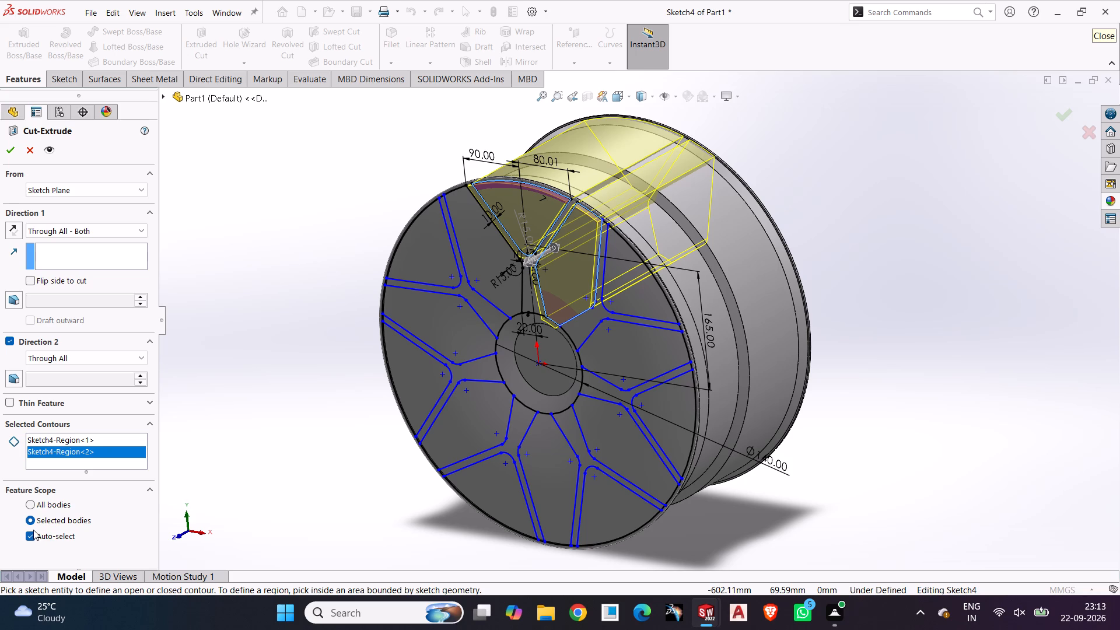
Turn off automatic body selection for the cut and limit its feature scope to the Revolve1 disc body.
{"action": "middle_click_drag", "start_coordinate": [313, 488], "coordinate": [293, 503]}
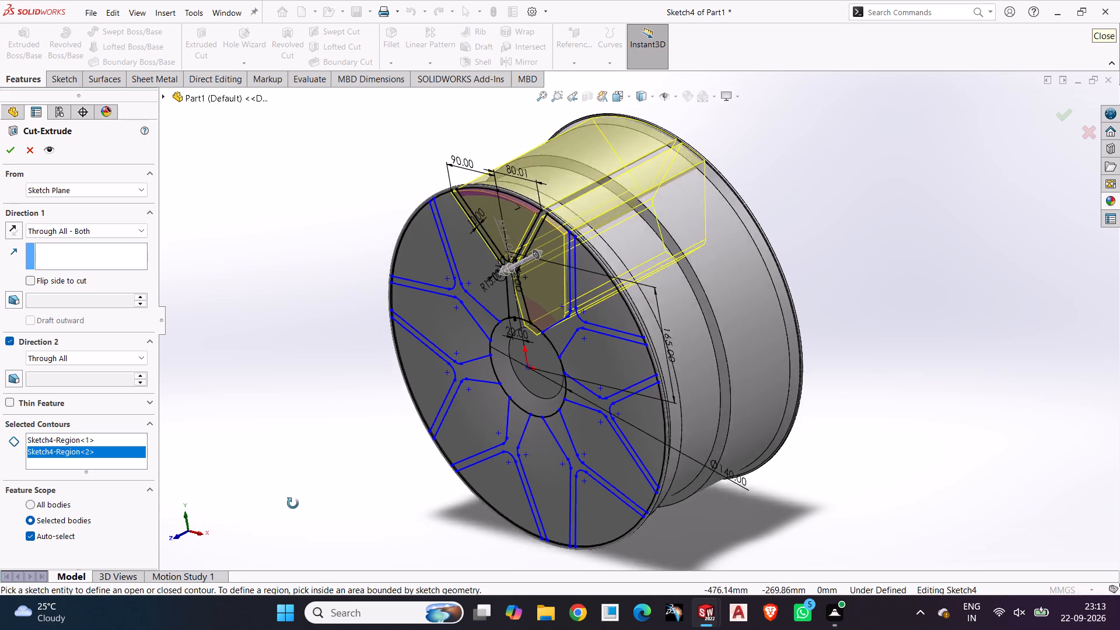
{"action": "middle_click_drag", "start_coordinate": [293, 503], "coordinate": [277, 487]}
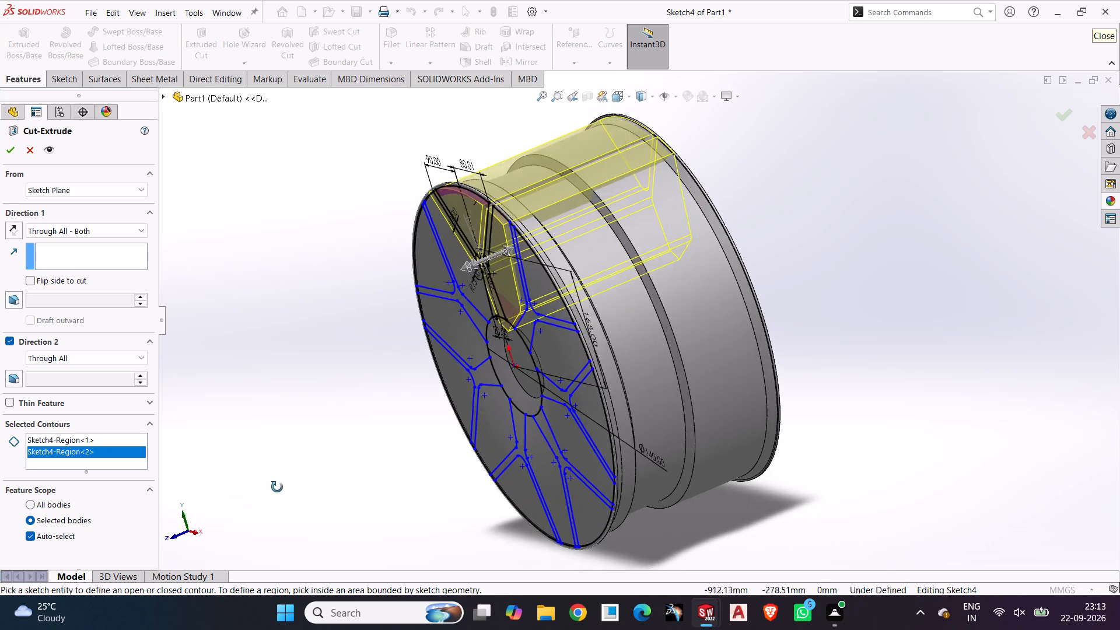
{"action": "middle_click_drag", "start_coordinate": [277, 487], "coordinate": [332, 467]}
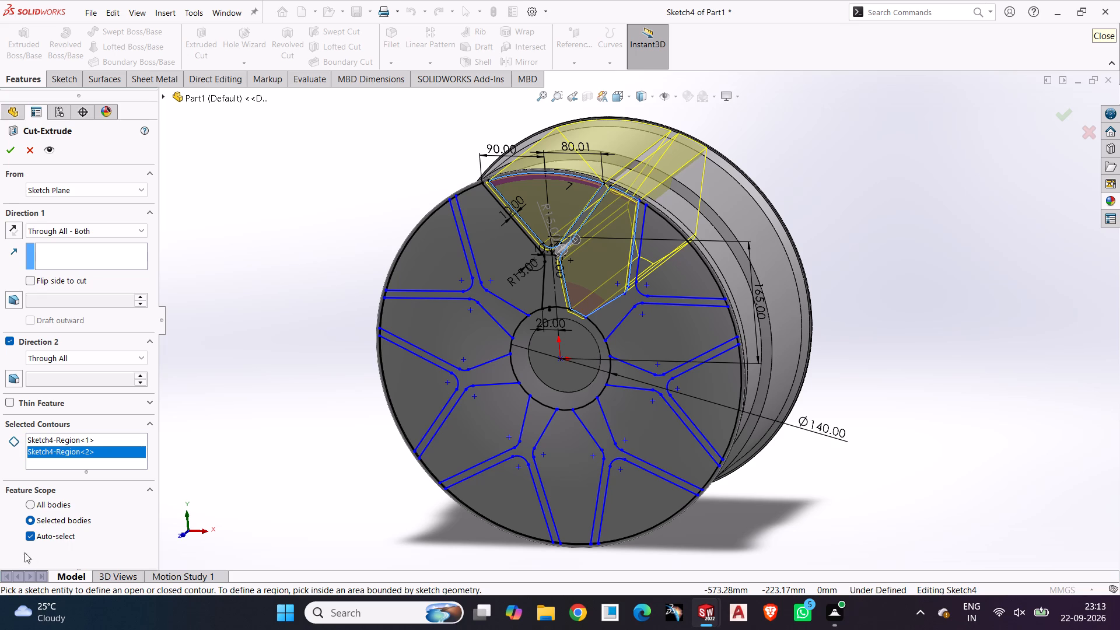
{"action": "left_click", "coordinate": [33, 533]}
{"action": "scroll", "coordinate": [162, 528], "scroll_direction": "down", "scroll_amount": 2}
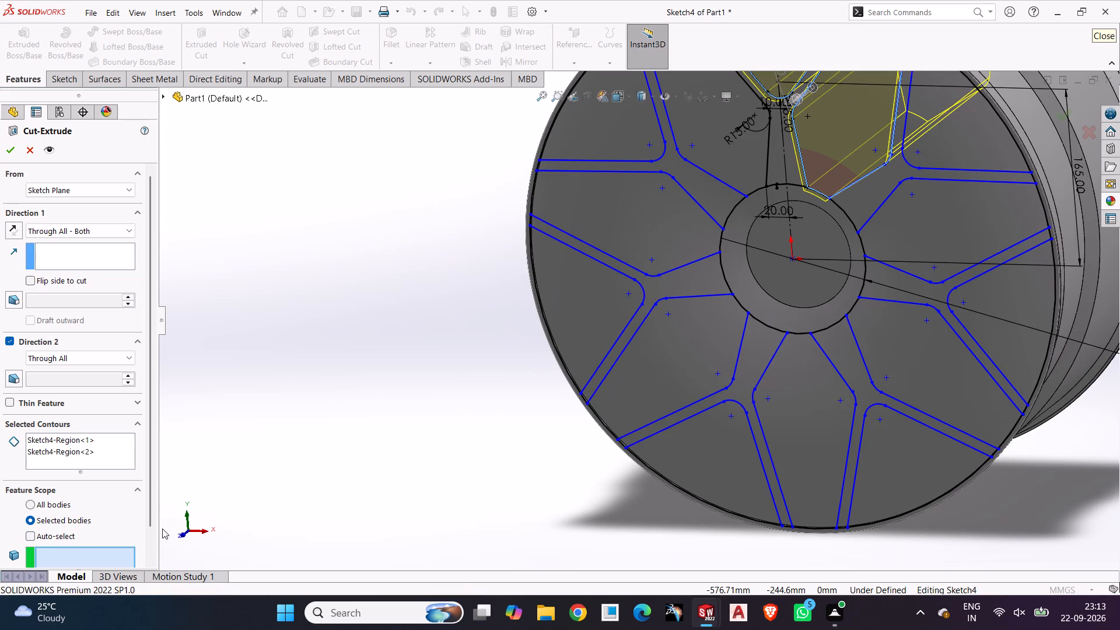
{"action": "scroll", "coordinate": [235, 476], "scroll_direction": "up", "scroll_amount": 2}
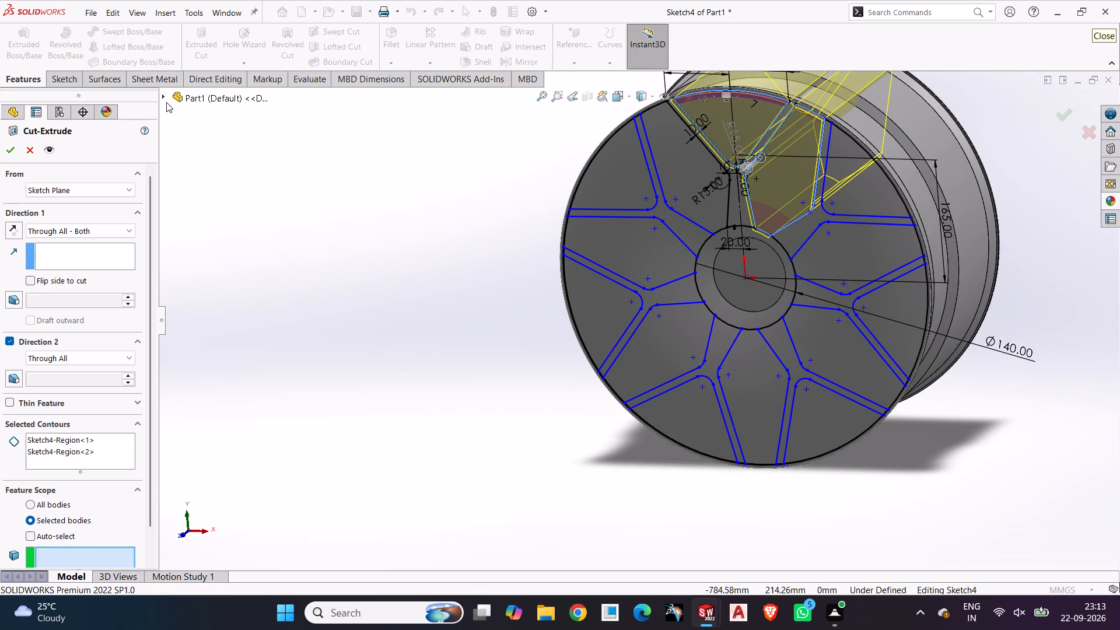
{"action": "left_click", "coordinate": [166, 100]}
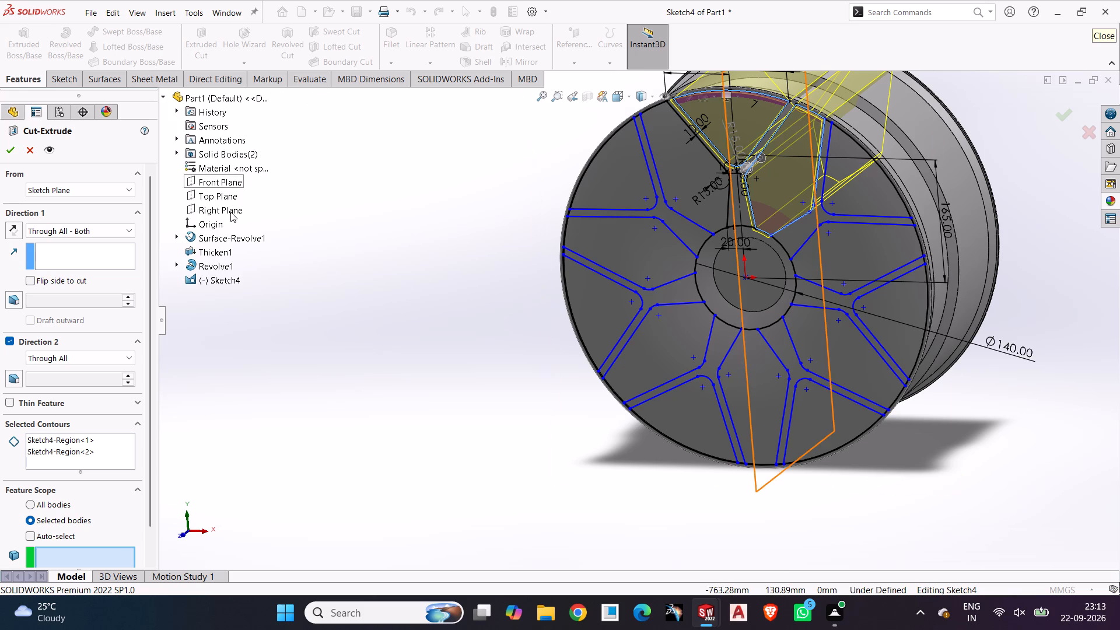
{"action": "left_click", "coordinate": [214, 262]}
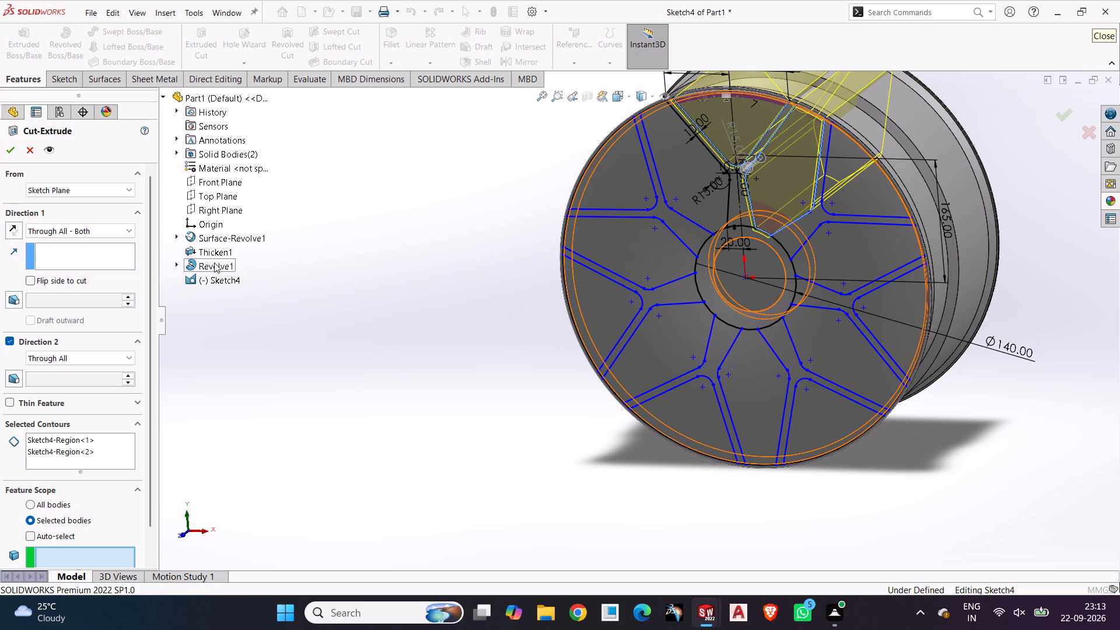
{"action": "left_click", "coordinate": [214, 262]}
{"action": "left_click", "coordinate": [83, 552]}
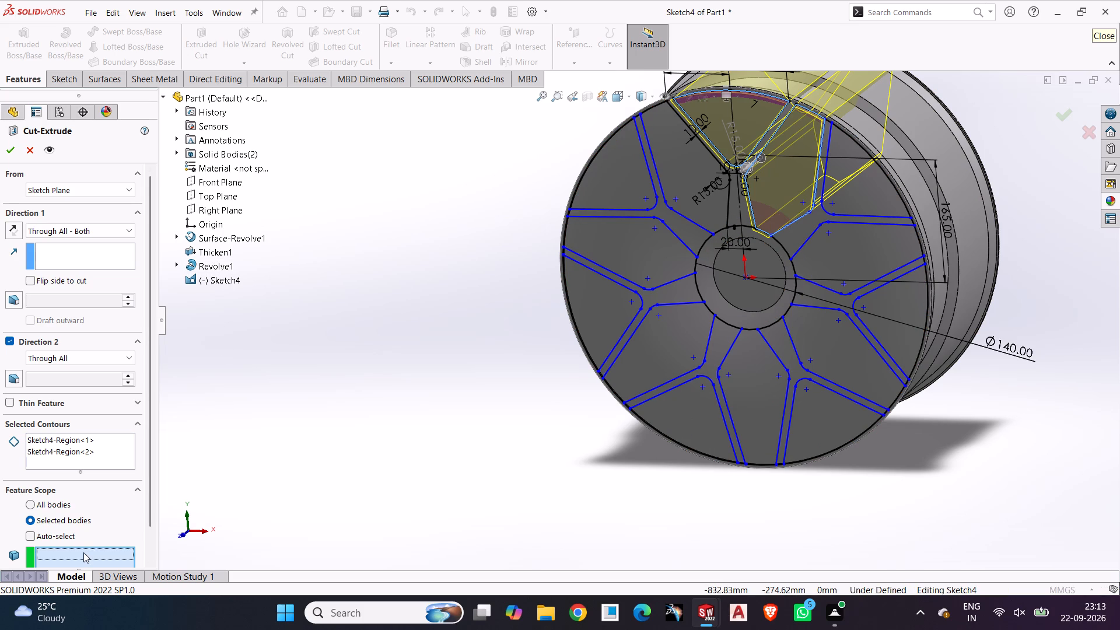
{"action": "left_click", "coordinate": [216, 263]}
{"action": "scroll", "coordinate": [229, 422], "scroll_direction": "up", "scroll_amount": 2}
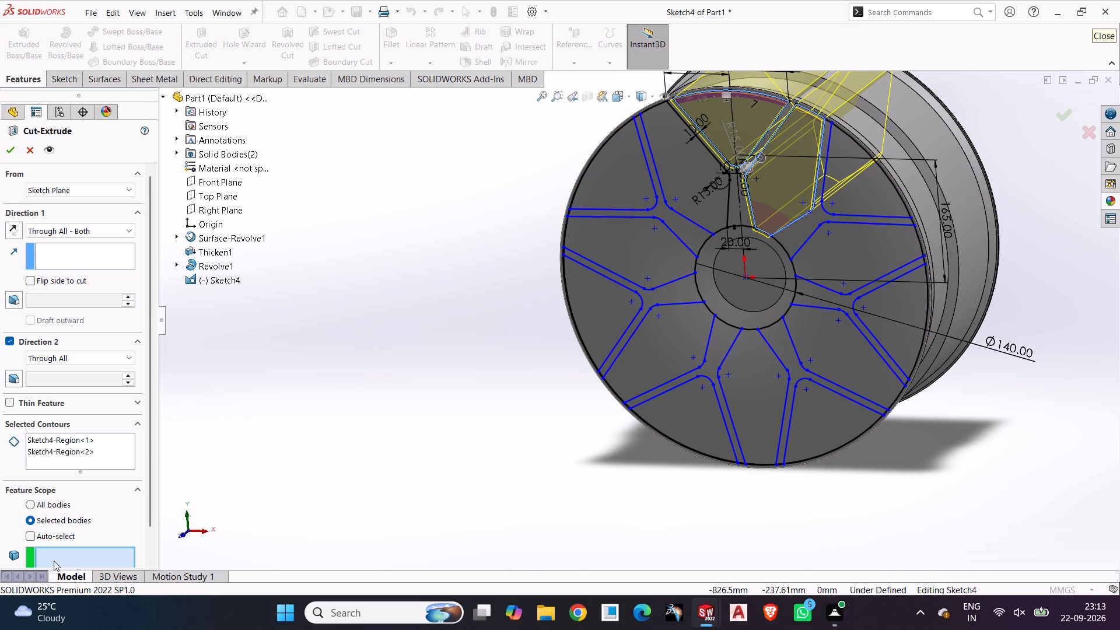
{"action": "left_click", "coordinate": [54, 561]}
{"action": "left_click", "coordinate": [621, 307]}
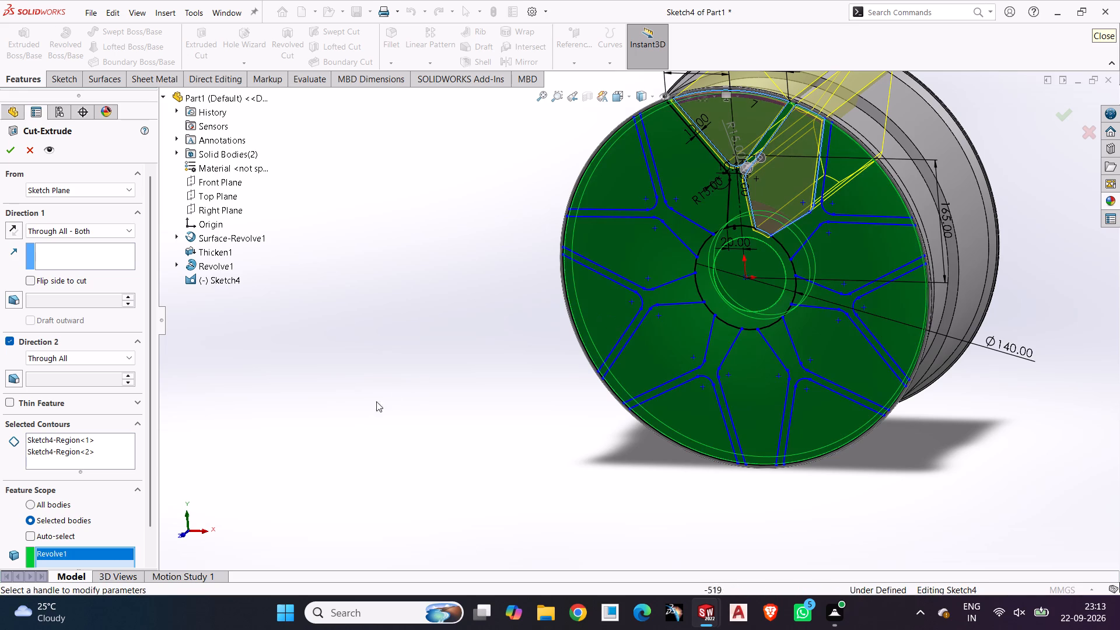
Clear the cut's feature scope, reselect Revolve1 from the solid bodies, and complete the two-region cut.
{"action": "scroll", "coordinate": [340, 447], "scroll_direction": "up", "scroll_amount": 1}
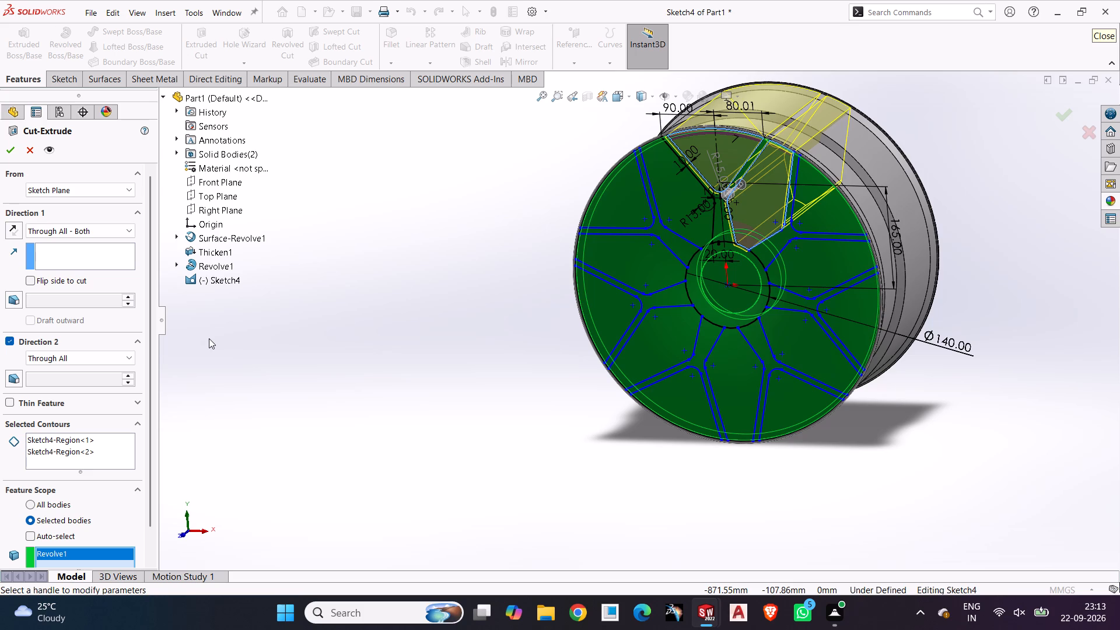
{"action": "left_click", "coordinate": [176, 152]}
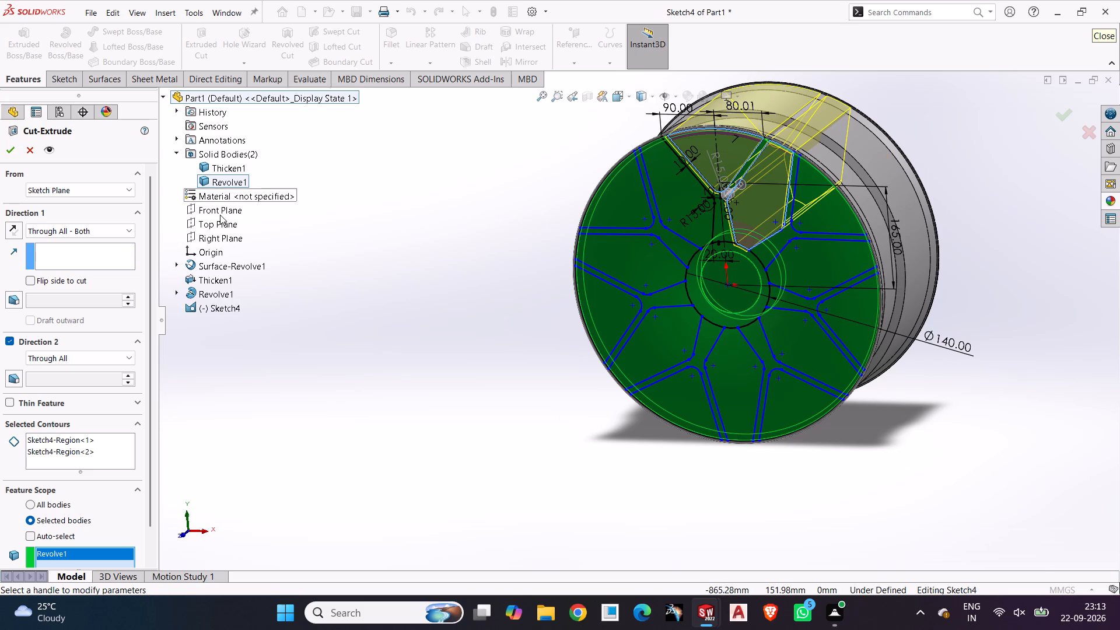
{"action": "right_click", "coordinate": [80, 556]}
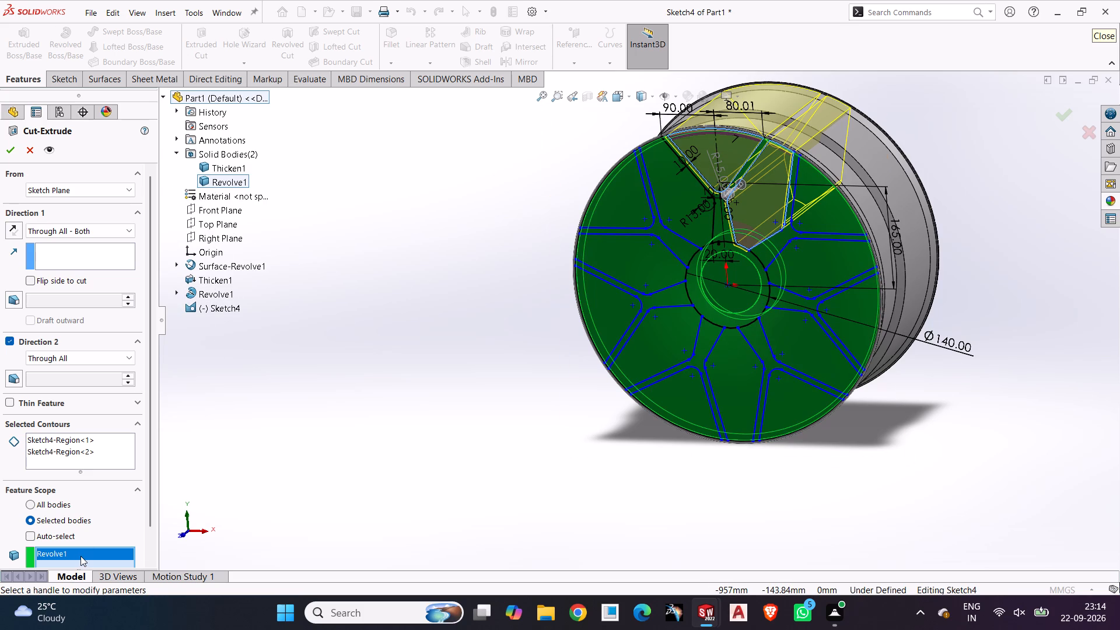
{"action": "left_click", "coordinate": [147, 514]}
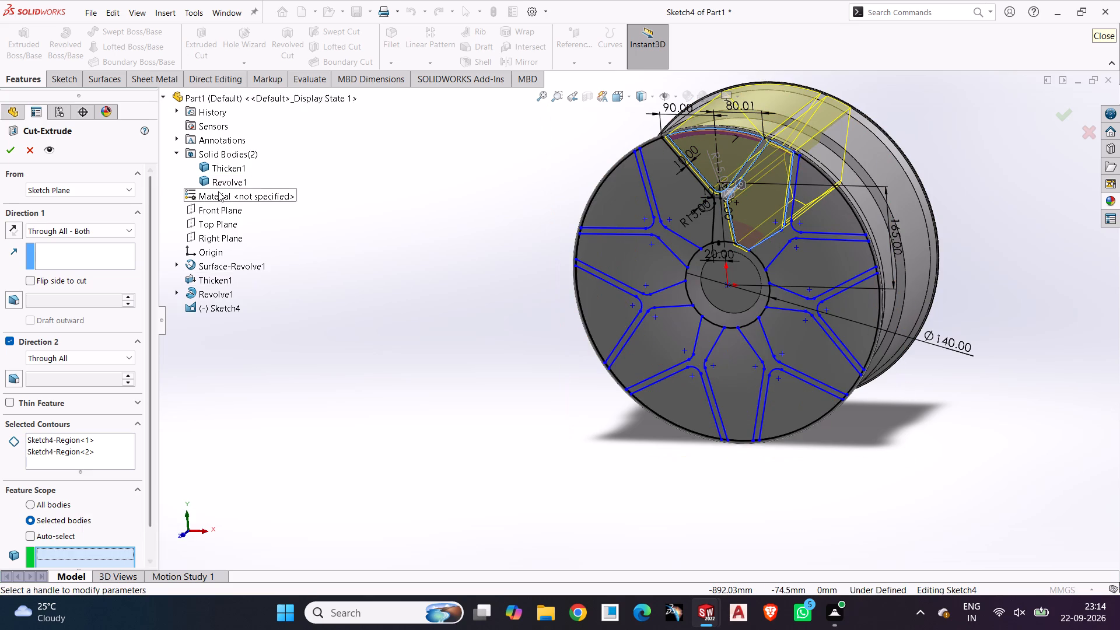
{"action": "left_click", "coordinate": [223, 183]}
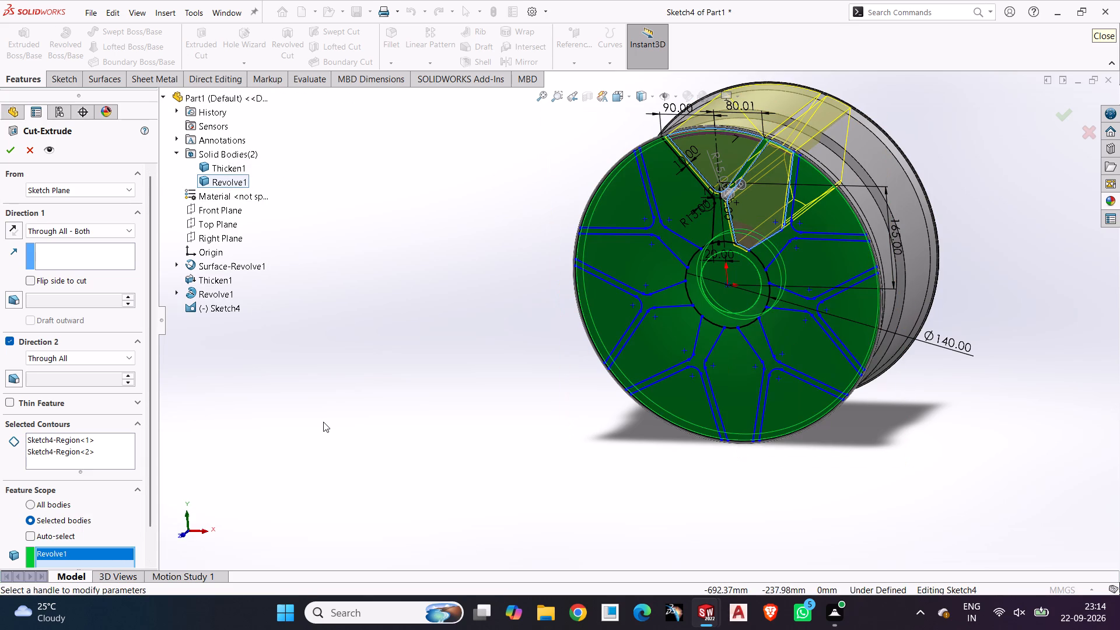
{"action": "left_click", "coordinate": [15, 151]}
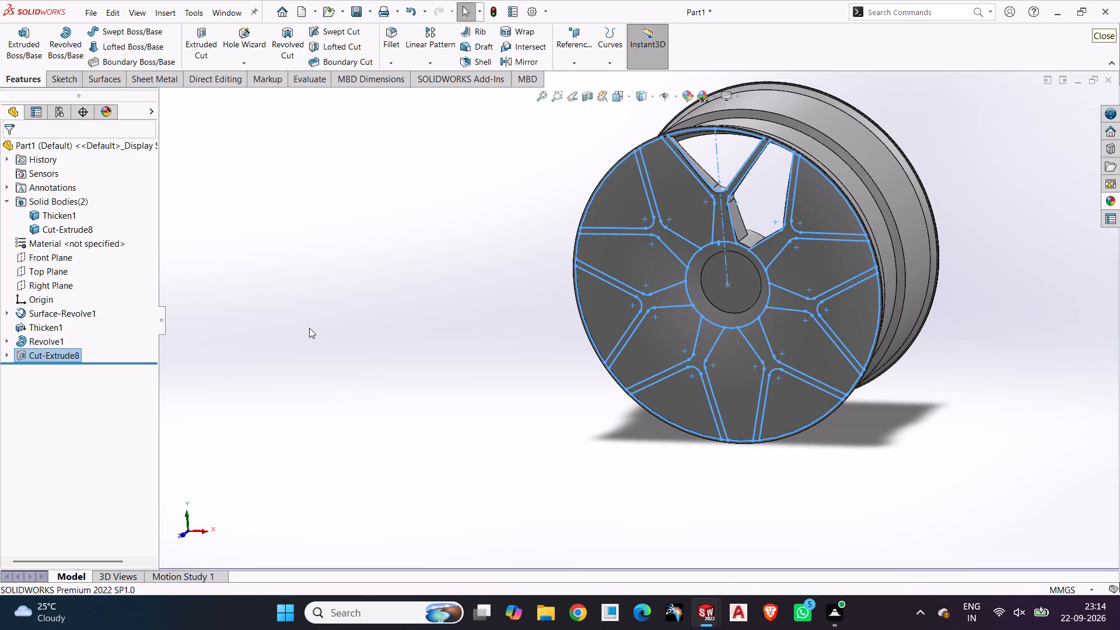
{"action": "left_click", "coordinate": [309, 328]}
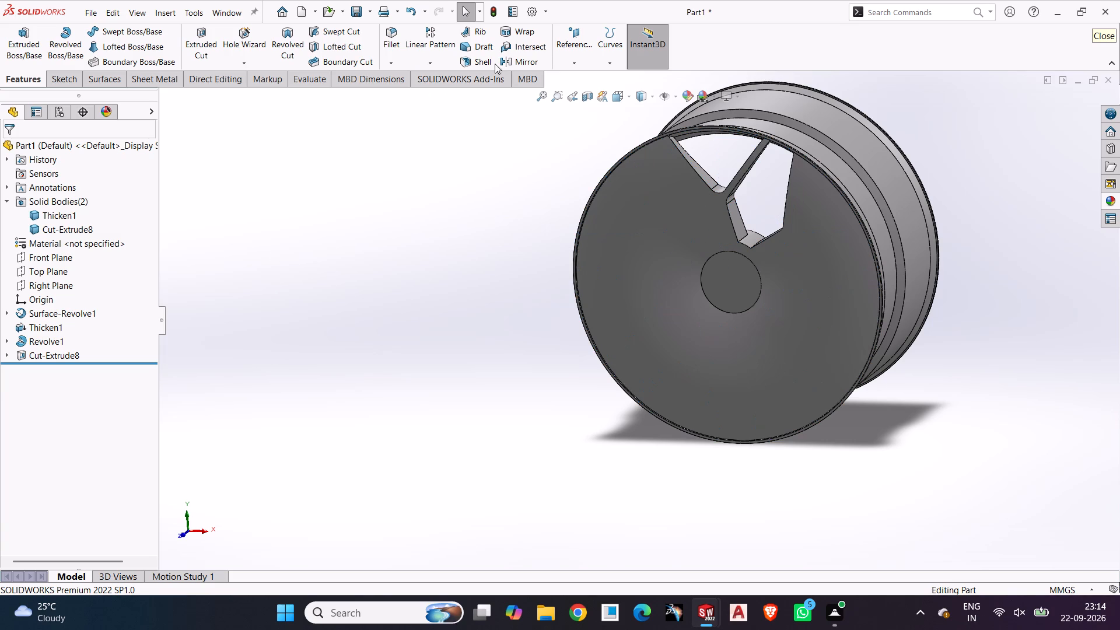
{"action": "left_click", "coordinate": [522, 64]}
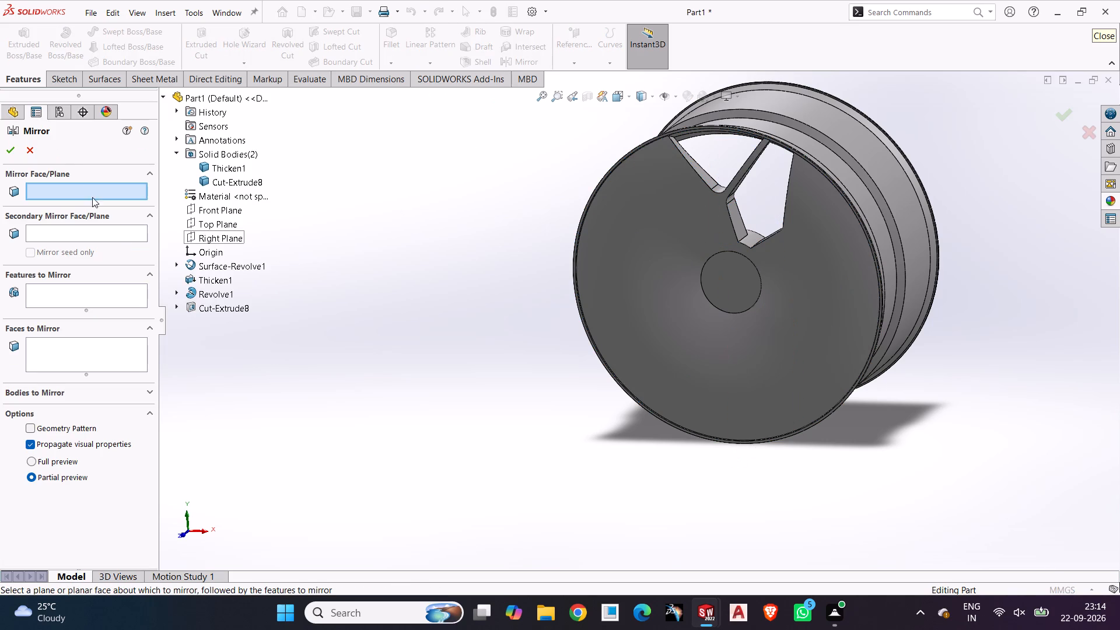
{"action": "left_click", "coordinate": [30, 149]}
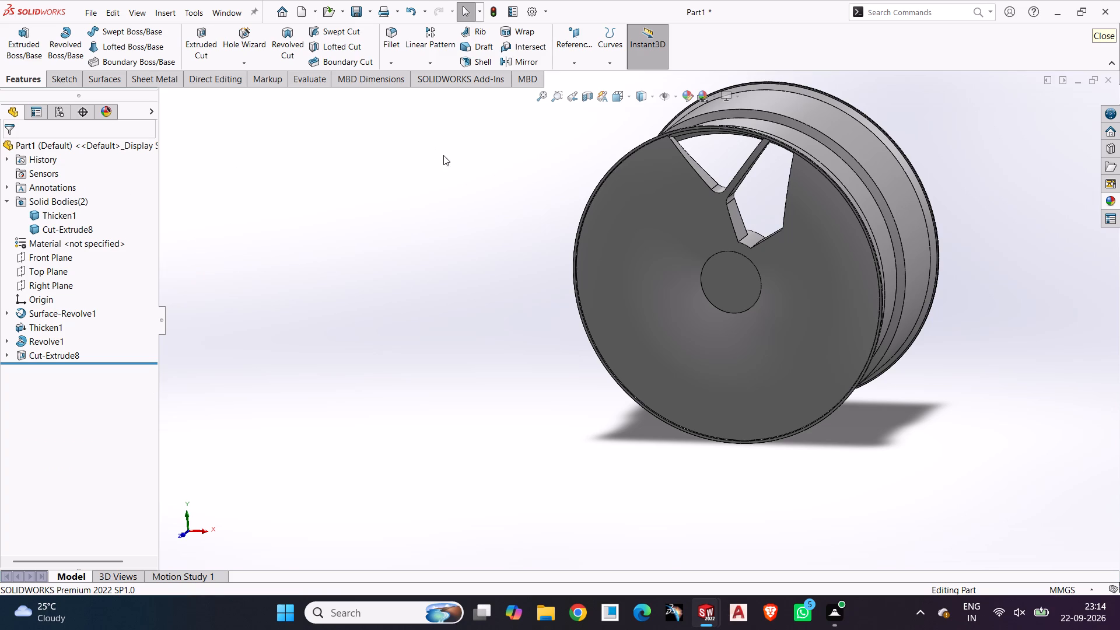
Set up a circular pattern of Cut-Extrude8 about the rim's cylindrical face with 7 equally spaced instances over 360 degrees.
{"action": "middle_click_drag", "start_coordinate": [443, 170], "coordinate": [492, 130]}
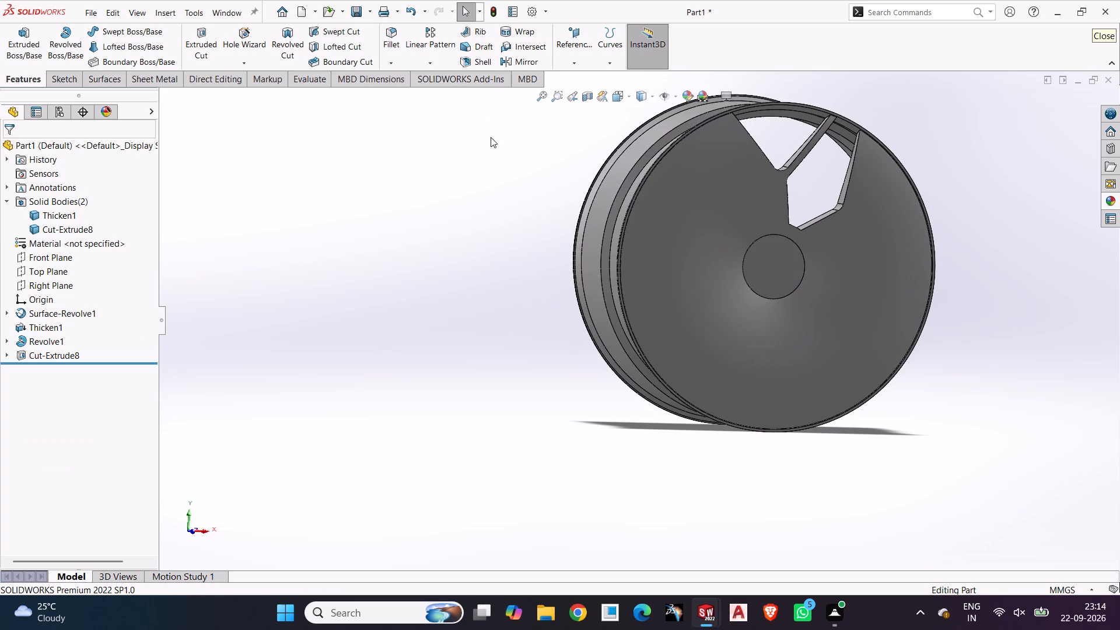
{"action": "left_click", "coordinate": [435, 62]}
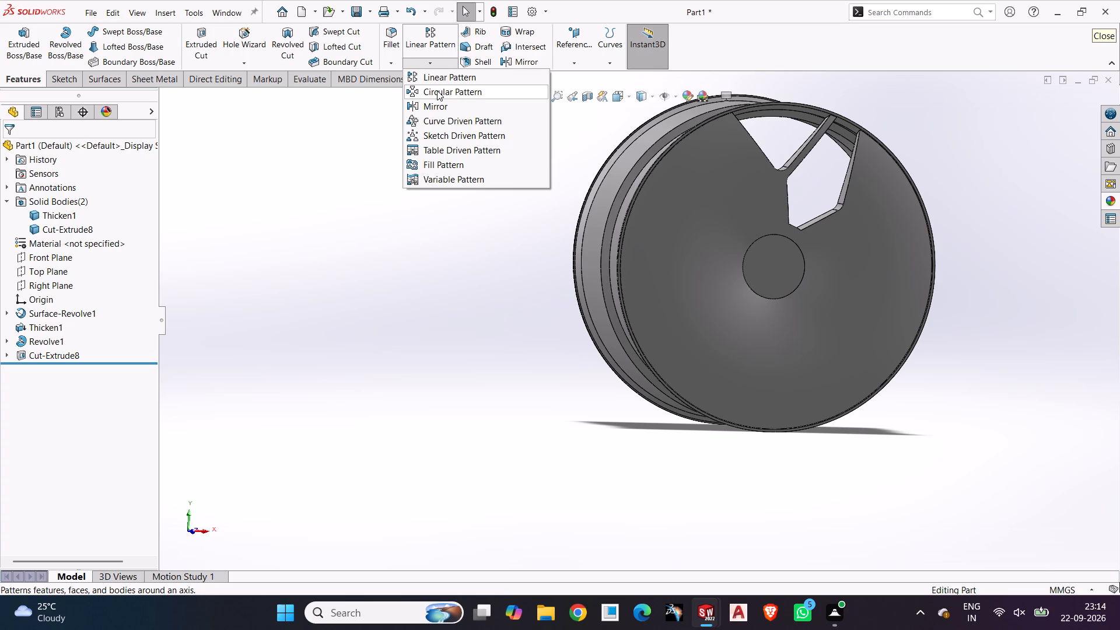
{"action": "left_click", "coordinate": [437, 90]}
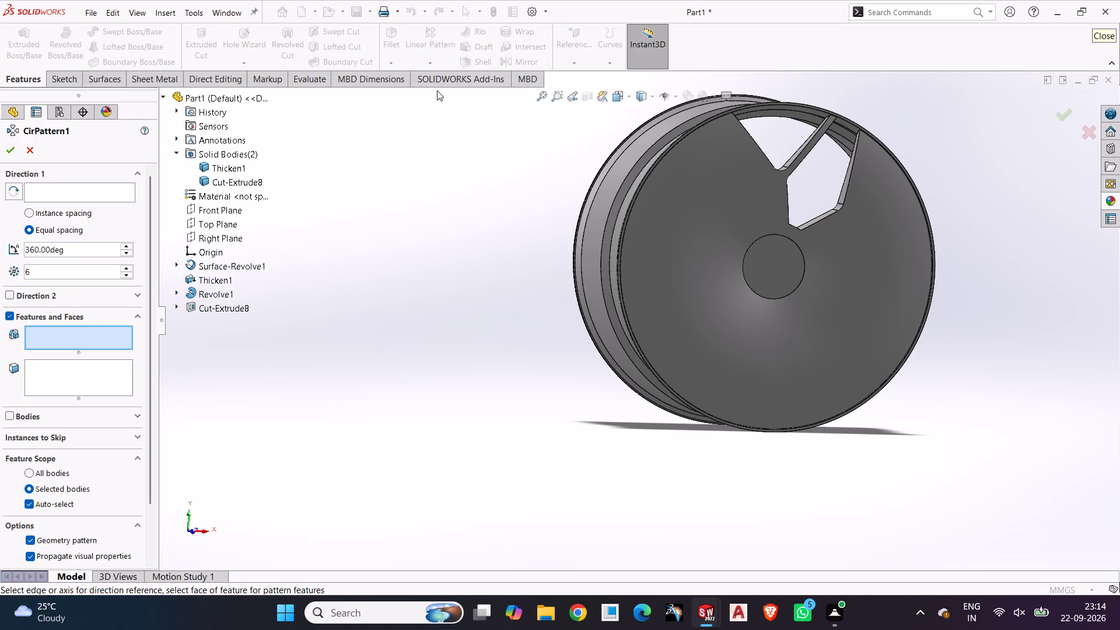
{"action": "left_click", "coordinate": [205, 308]}
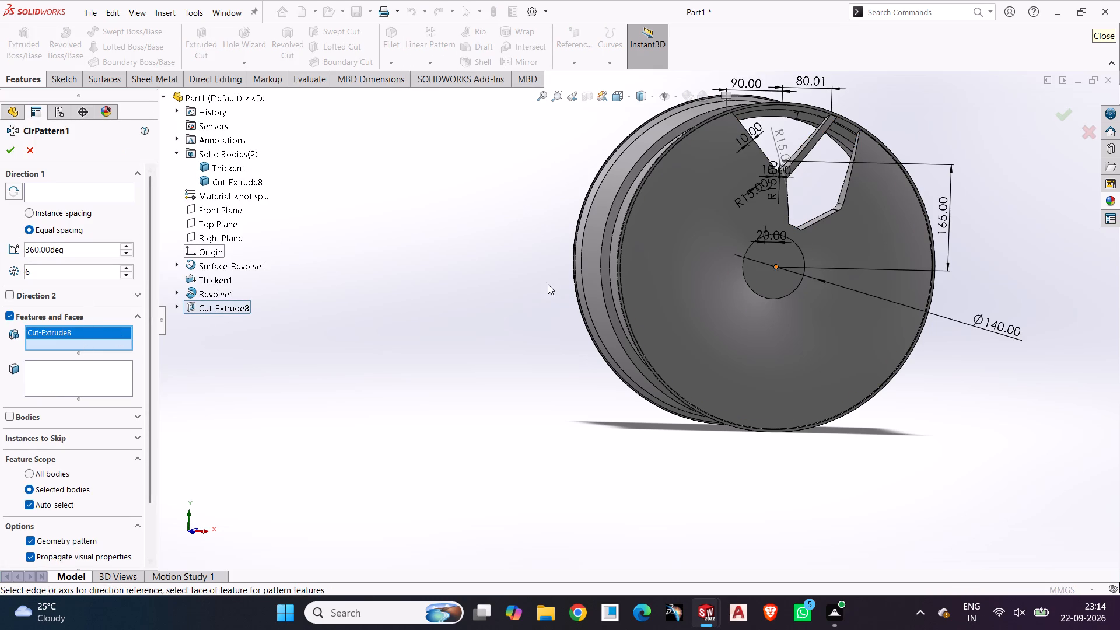
{"action": "left_click", "coordinate": [105, 188]}
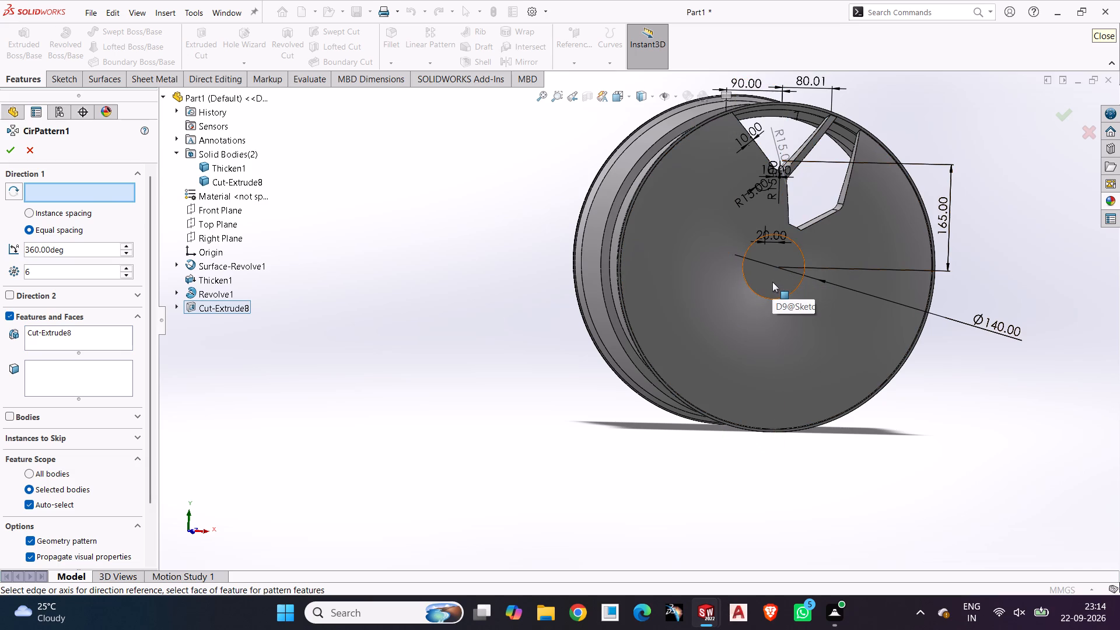
{"action": "middle_click_drag", "start_coordinate": [970, 363], "coordinate": [903, 404]}
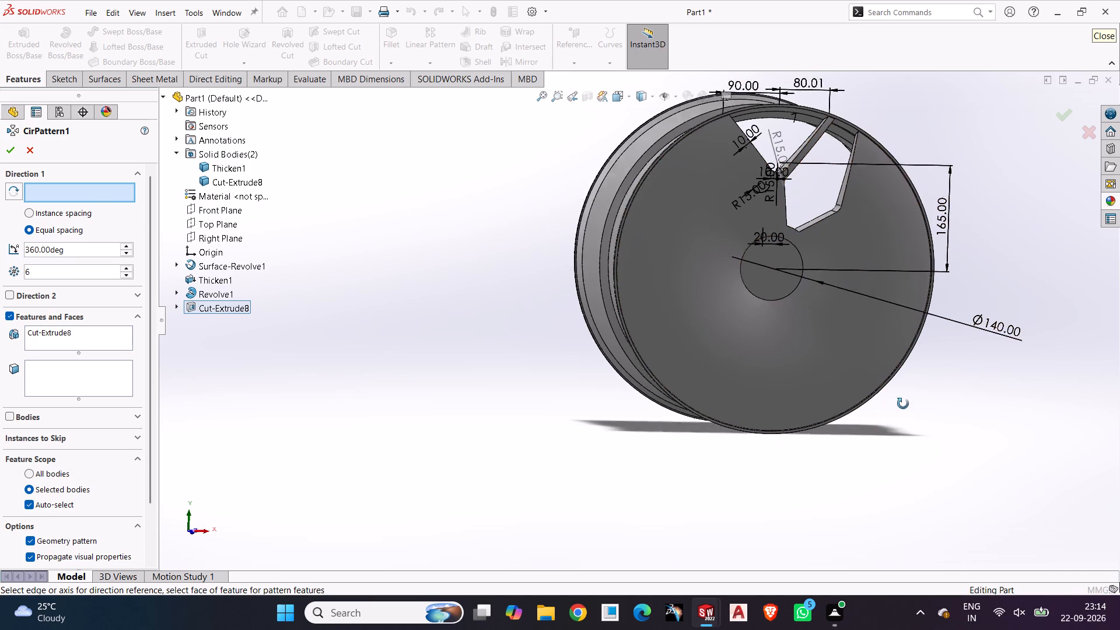
{"action": "middle_click_drag", "start_coordinate": [903, 404], "coordinate": [813, 460]}
{"action": "left_click", "coordinate": [682, 245]}
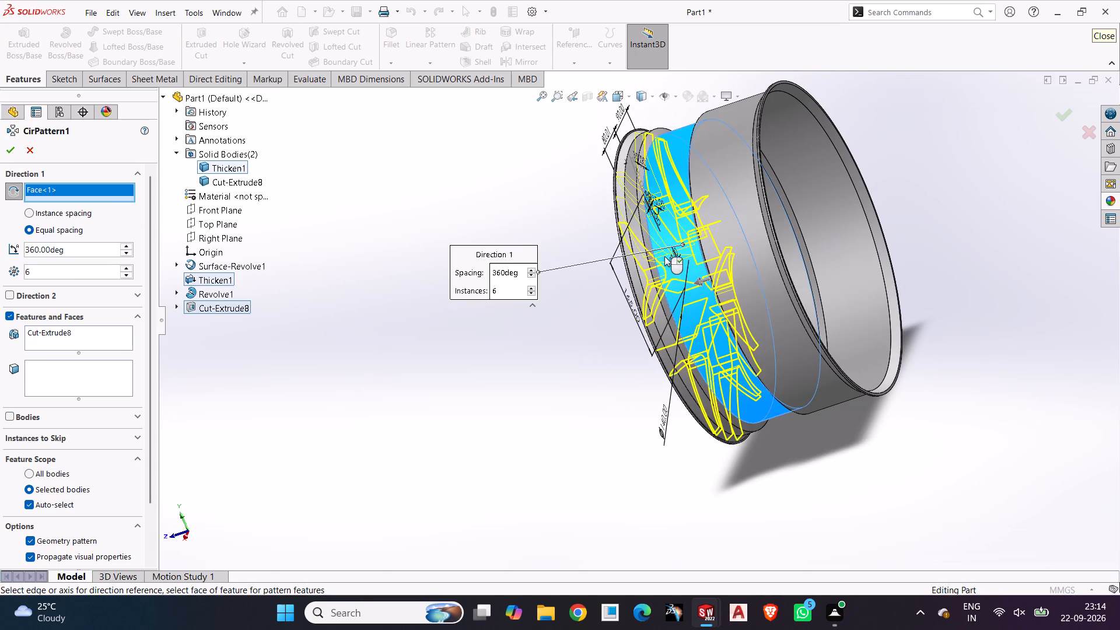
{"action": "middle_click_drag", "start_coordinate": [465, 369], "coordinate": [575, 271]}
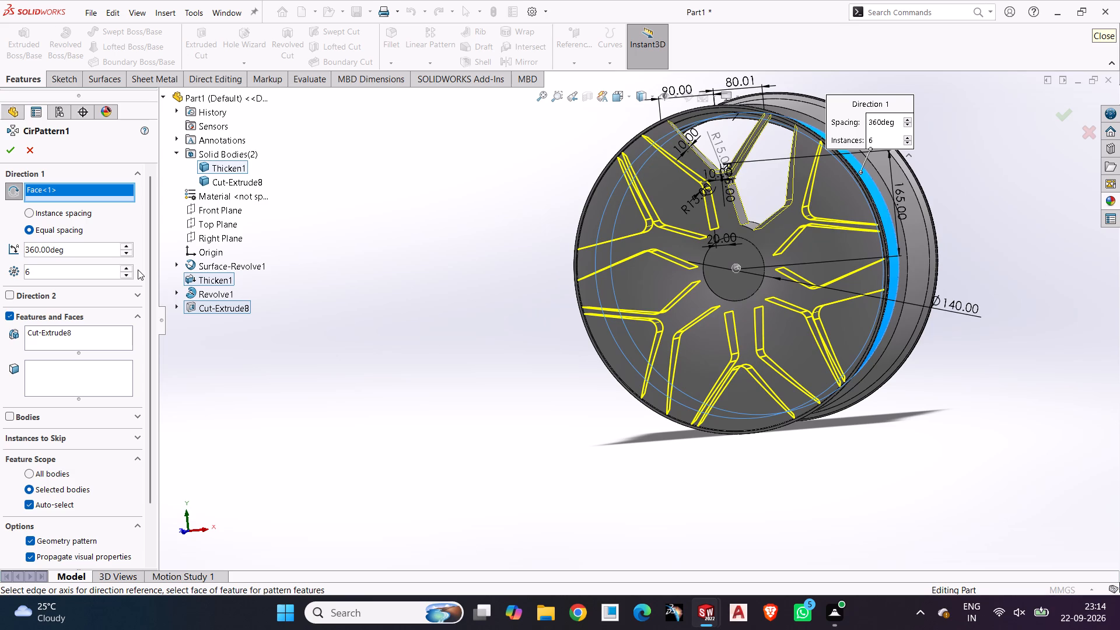
{"action": "left_click", "coordinate": [120, 267]}
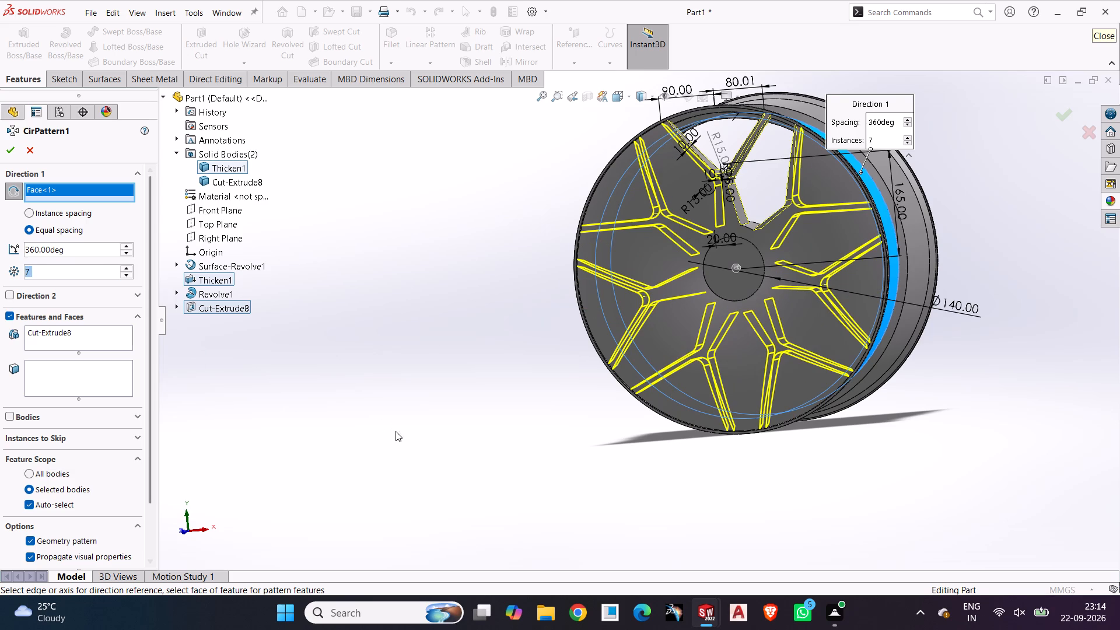
{"action": "middle_click_drag", "start_coordinate": [395, 431], "coordinate": [414, 411]}
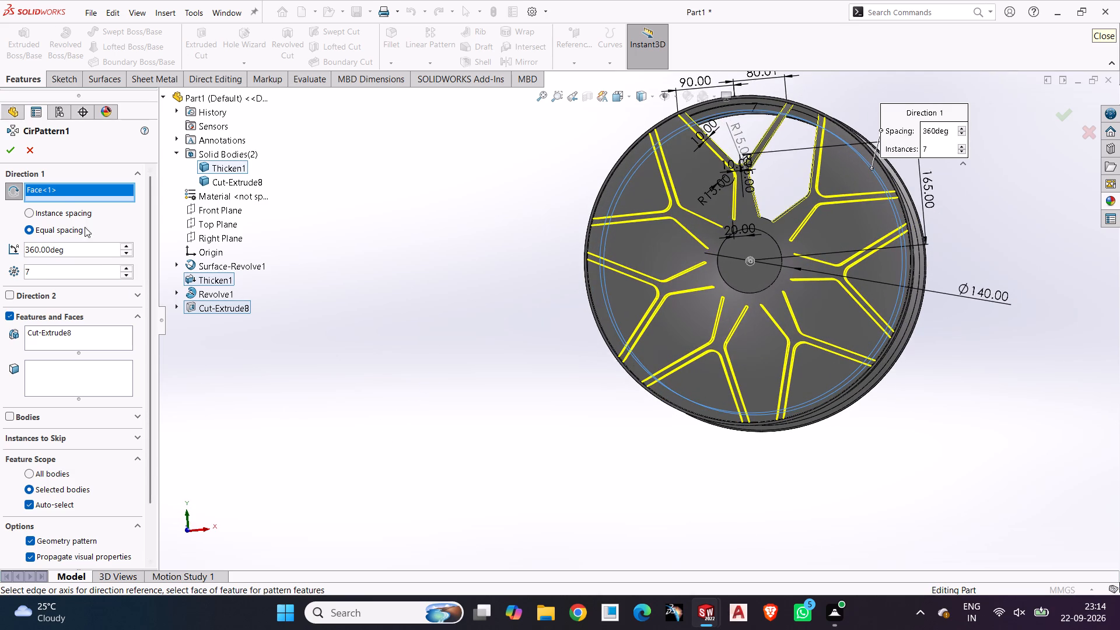
Turn off the geometry pattern option and complete the seven-instance circular pattern of the spoke openings.
{"action": "left_click", "coordinate": [9, 146]}
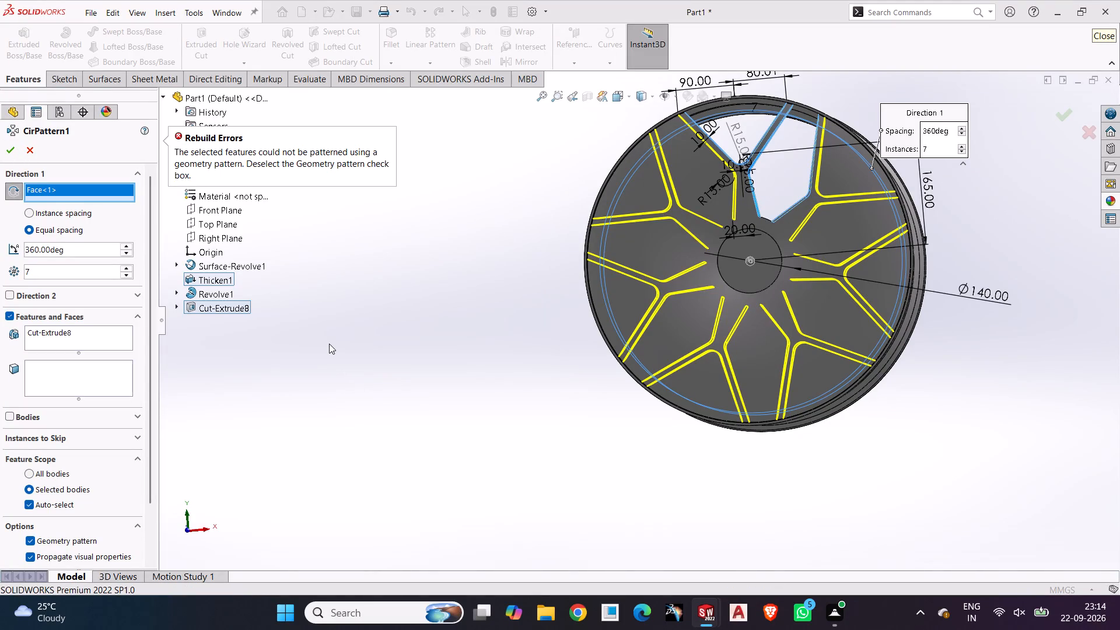
{"action": "scroll", "coordinate": [73, 505], "scroll_direction": "down", "scroll_amount": 2}
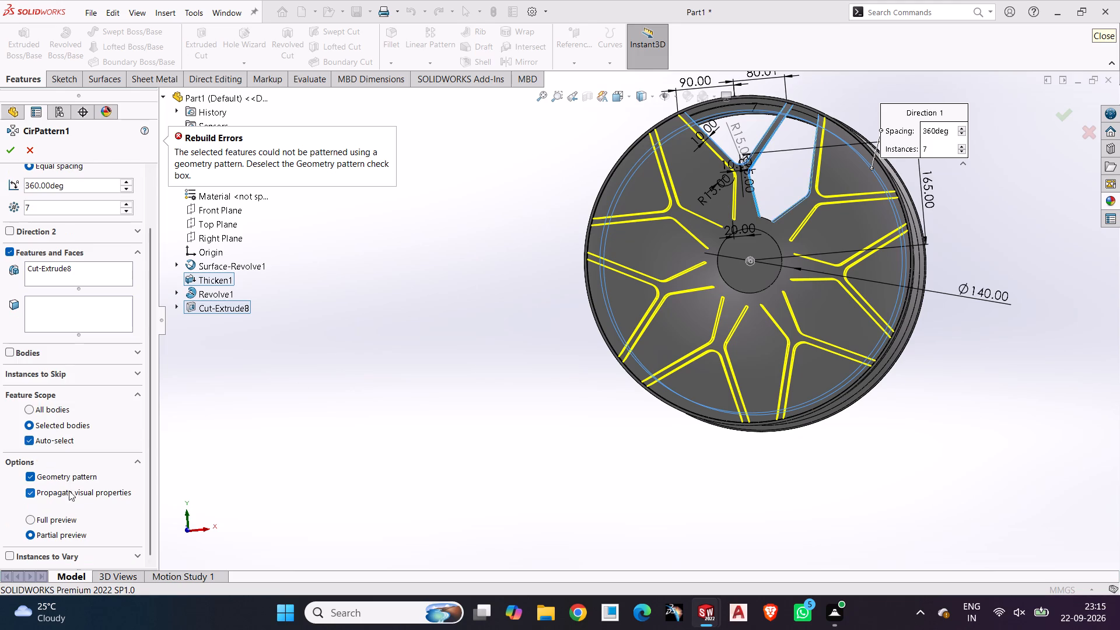
{"action": "left_click", "coordinate": [65, 474]}
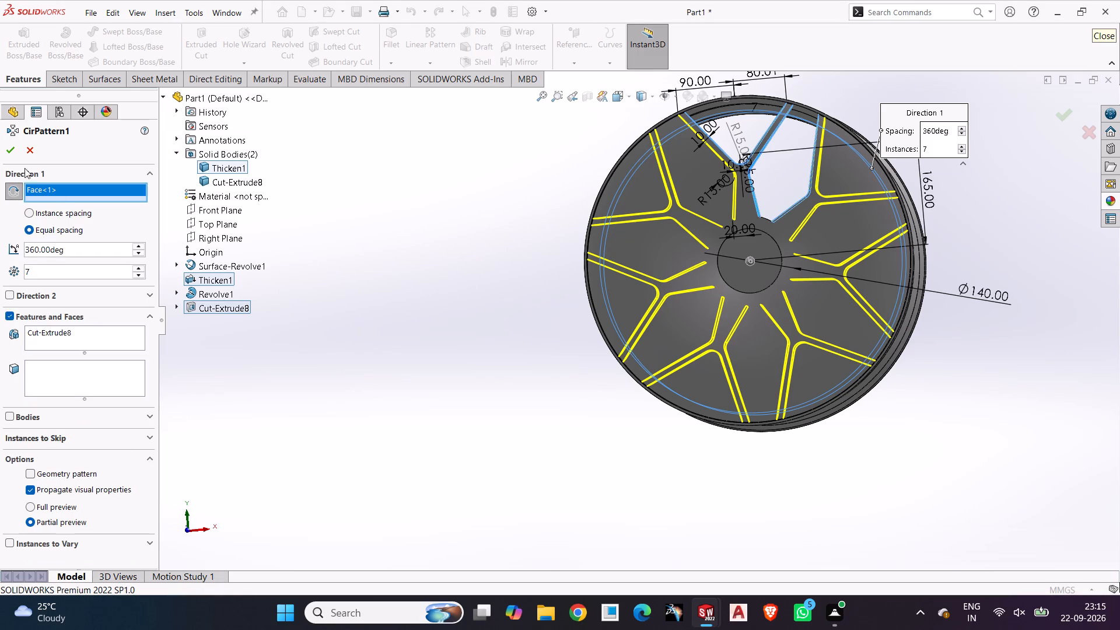
{"action": "left_click", "coordinate": [16, 153]}
{"action": "left_click", "coordinate": [558, 404]}
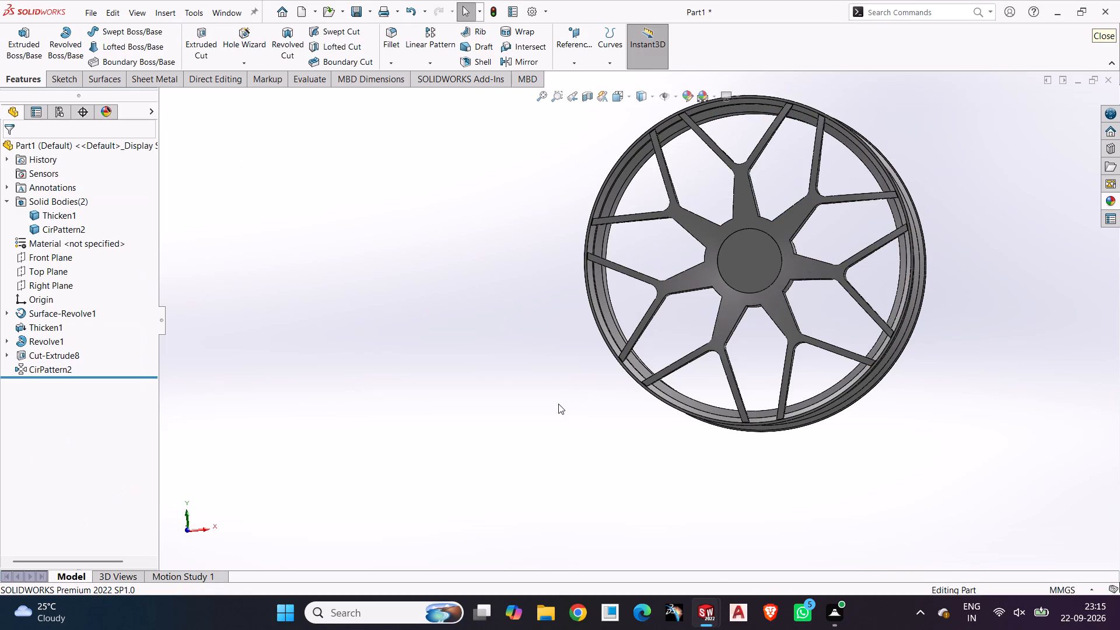
Examine the wheel's patterned spokes, hub and rim from several angles.
{"action": "middle_click_drag", "start_coordinate": [561, 407], "coordinate": [556, 432]}
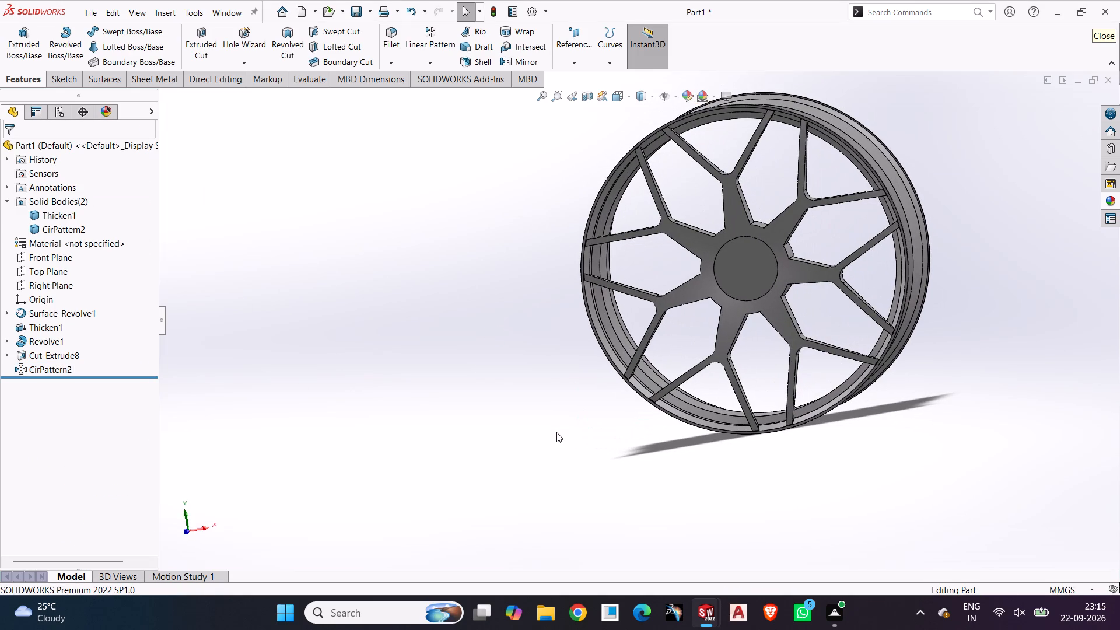
{"action": "scroll", "coordinate": [790, 348], "scroll_direction": "down", "scroll_amount": 4}
{"action": "scroll", "coordinate": [510, 292], "scroll_direction": "up", "scroll_amount": 3}
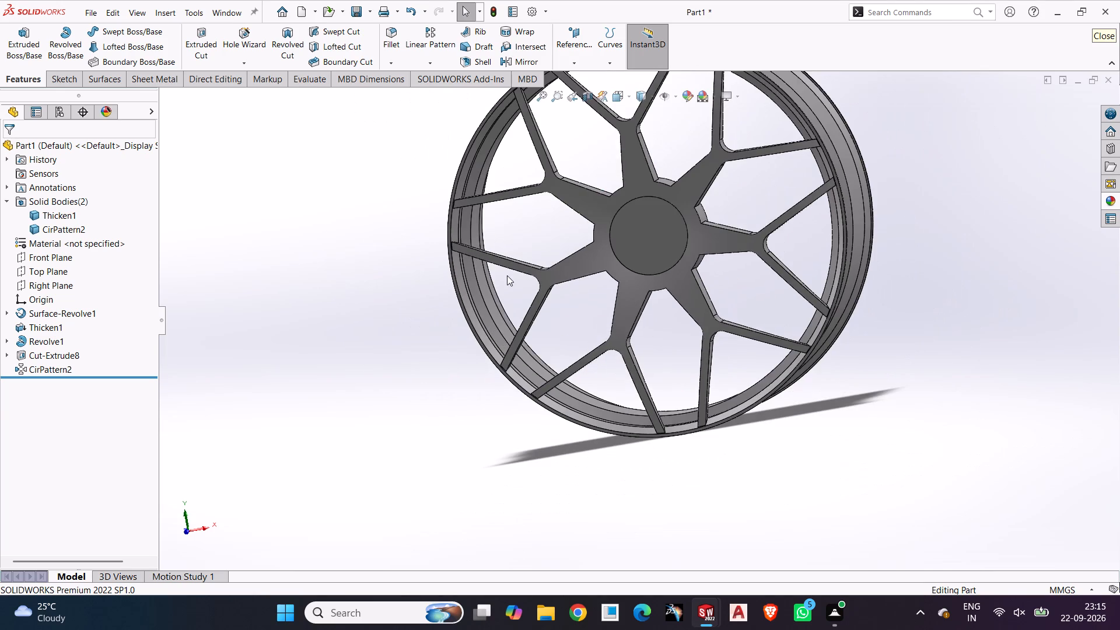
{"action": "middle_click_drag", "start_coordinate": [464, 369], "coordinate": [470, 374]}
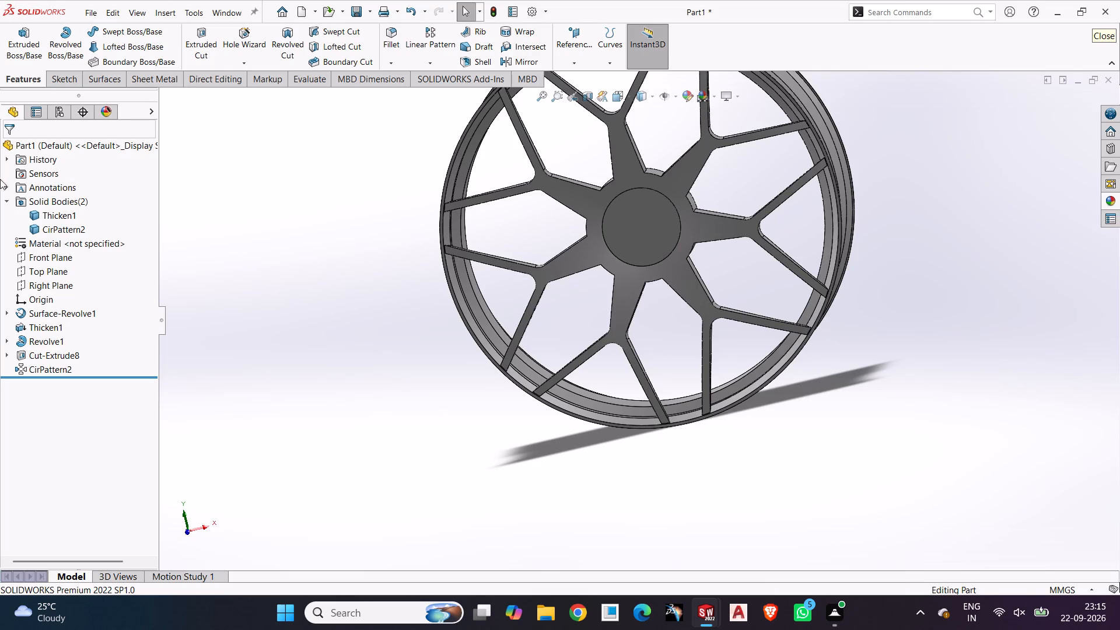
{"action": "middle_click_drag", "start_coordinate": [477, 384], "coordinate": [560, 385]}
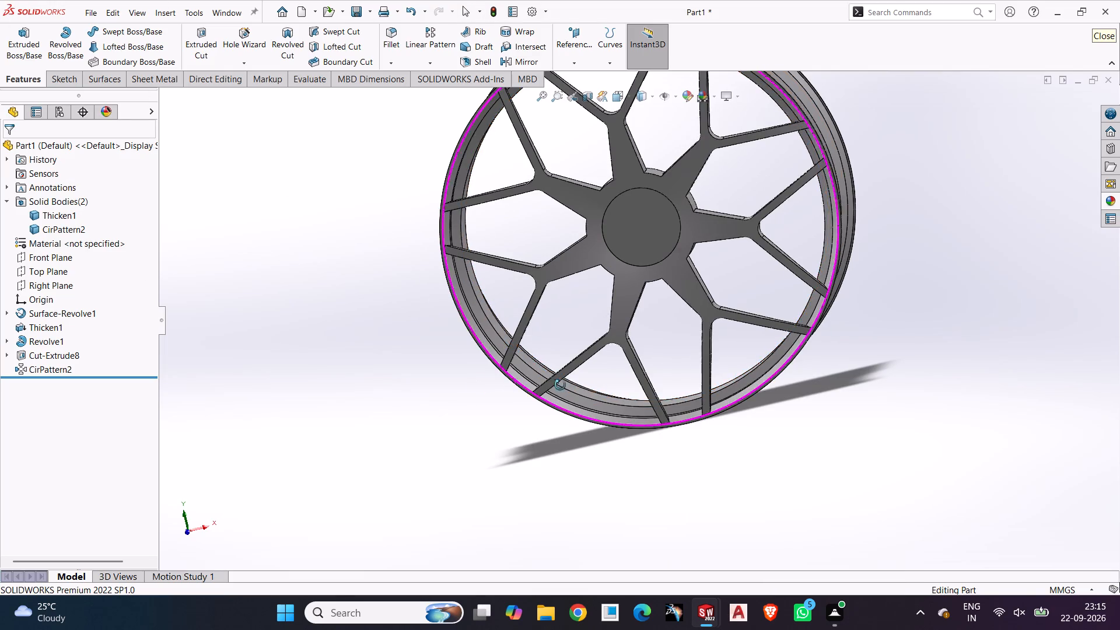
{"action": "middle_click_drag", "start_coordinate": [560, 385], "coordinate": [505, 457]}
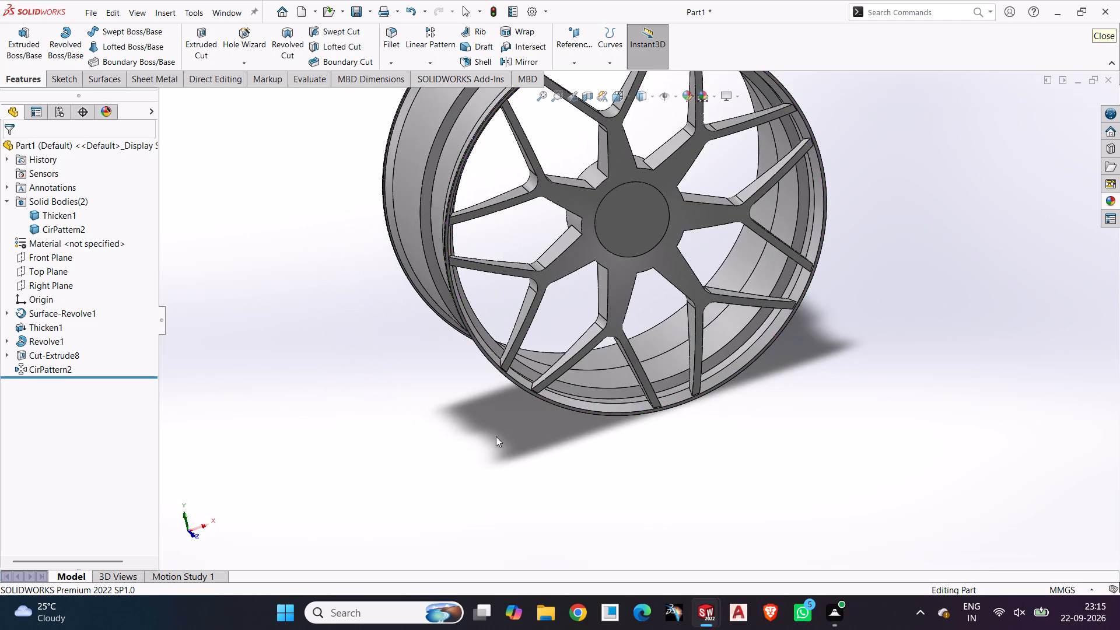
{"action": "scroll", "coordinate": [496, 436], "scroll_direction": "up", "scroll_amount": 1}
{"action": "middle_click_drag", "start_coordinate": [501, 432], "coordinate": [460, 446]}
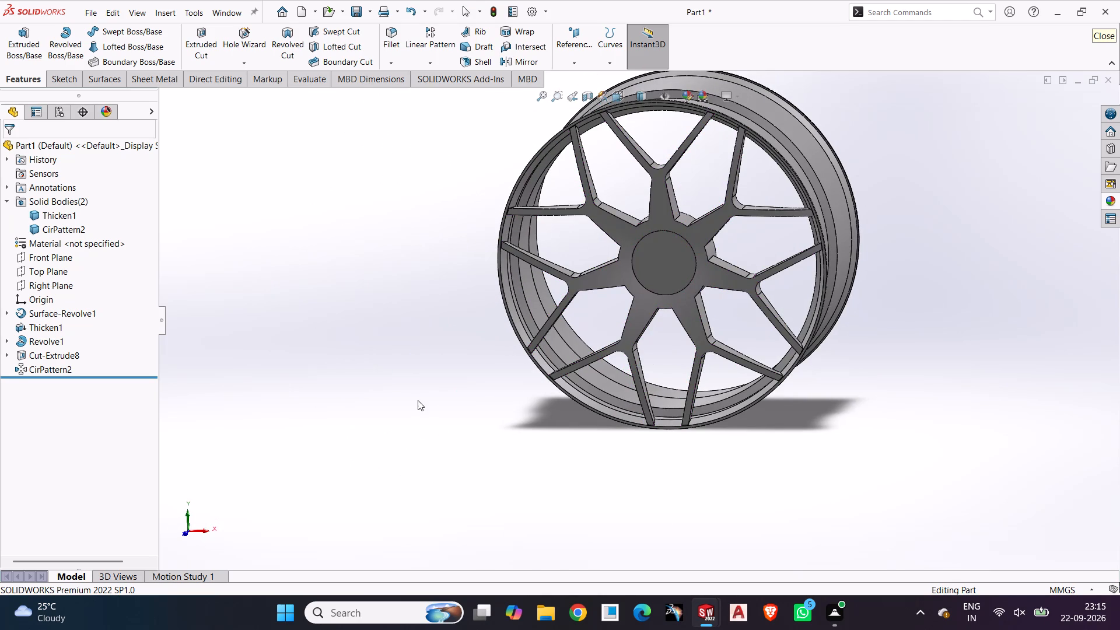
{"action": "left_click_drag", "start_coordinate": [418, 400], "coordinate": [426, 405]}
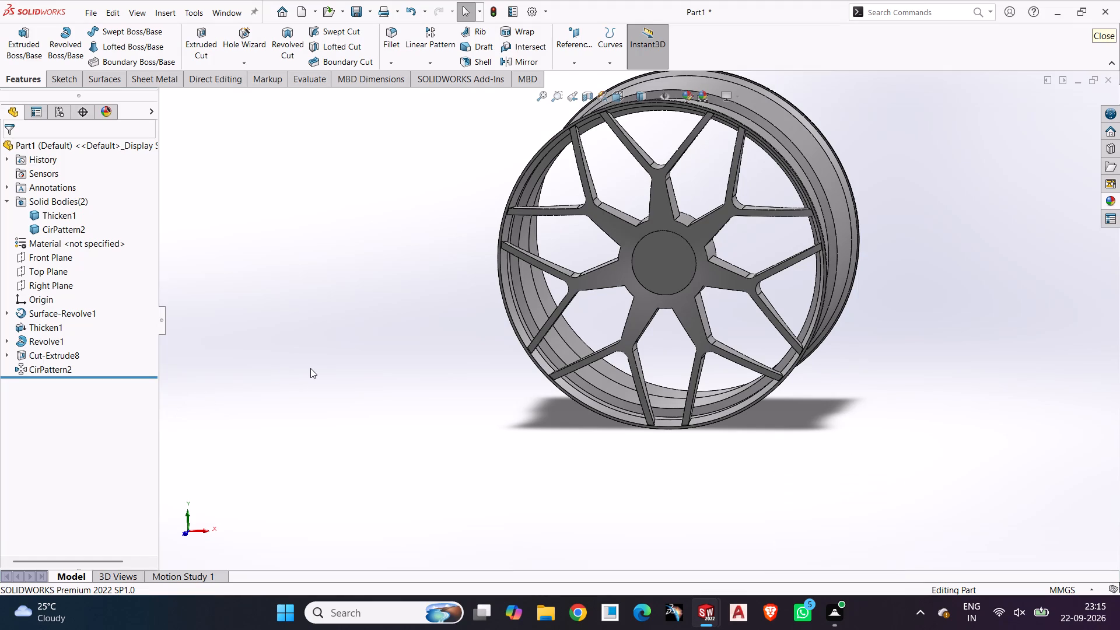
Start a symmetric constant-size fillet with a radius of 2 mm.
{"action": "left_click", "coordinate": [392, 33]}
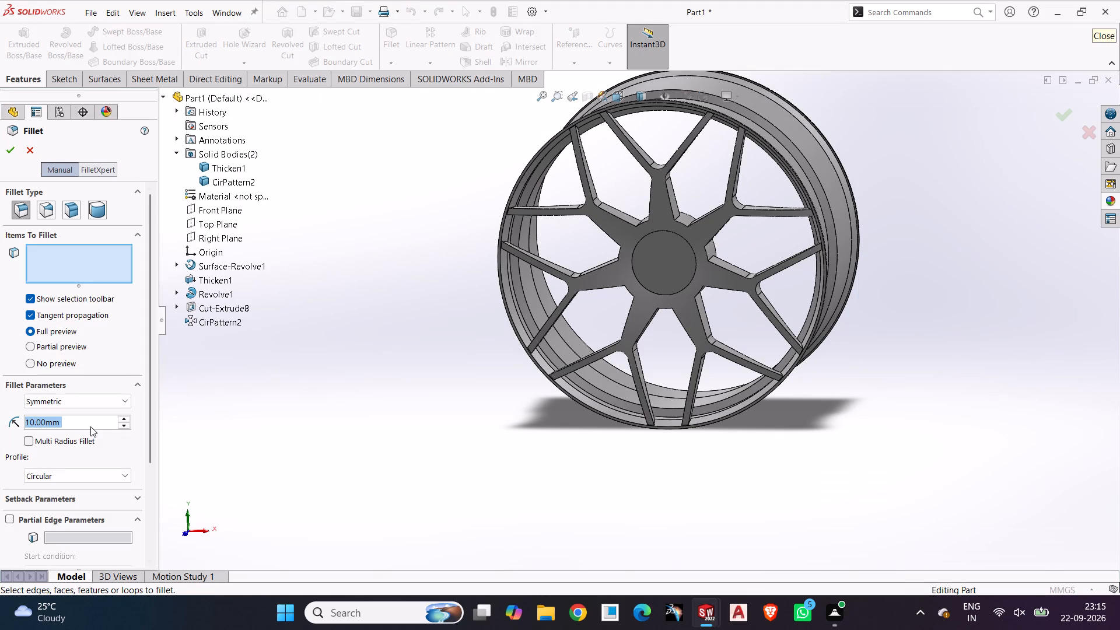
{"action": "type", "text": "2."}
{"action": "key", "text": "Return"}
{"action": "scroll", "coordinate": [694, 203], "scroll_direction": "down", "scroll_amount": 3}
Decline the Windows update restart for now.
{"action": "middle_click", "coordinate": [692, 239]}
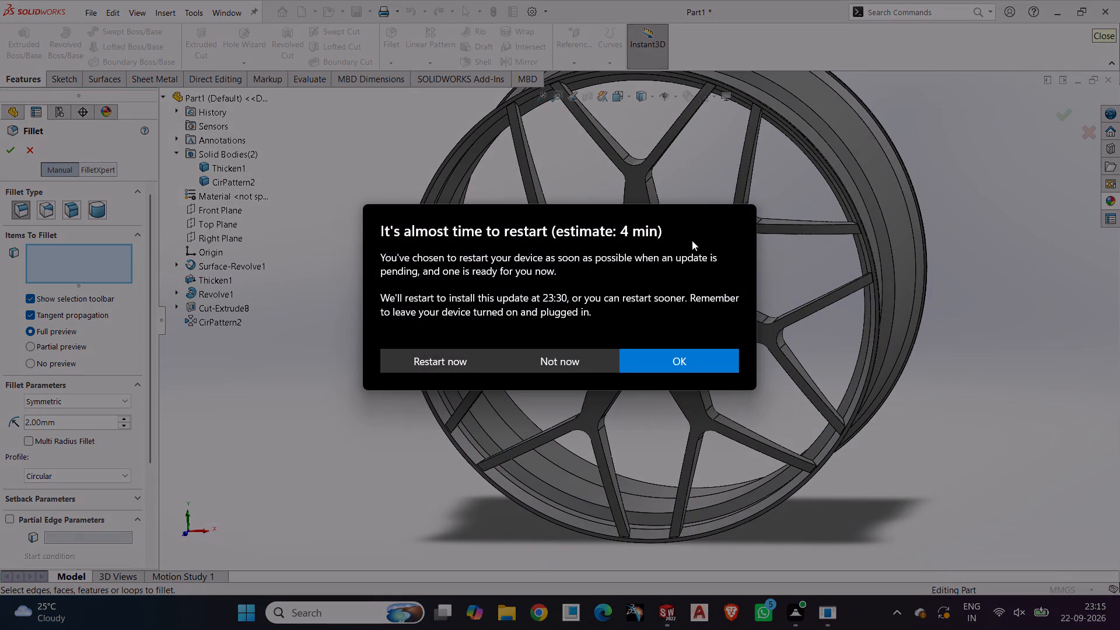
{"action": "left_click", "coordinate": [602, 359]}
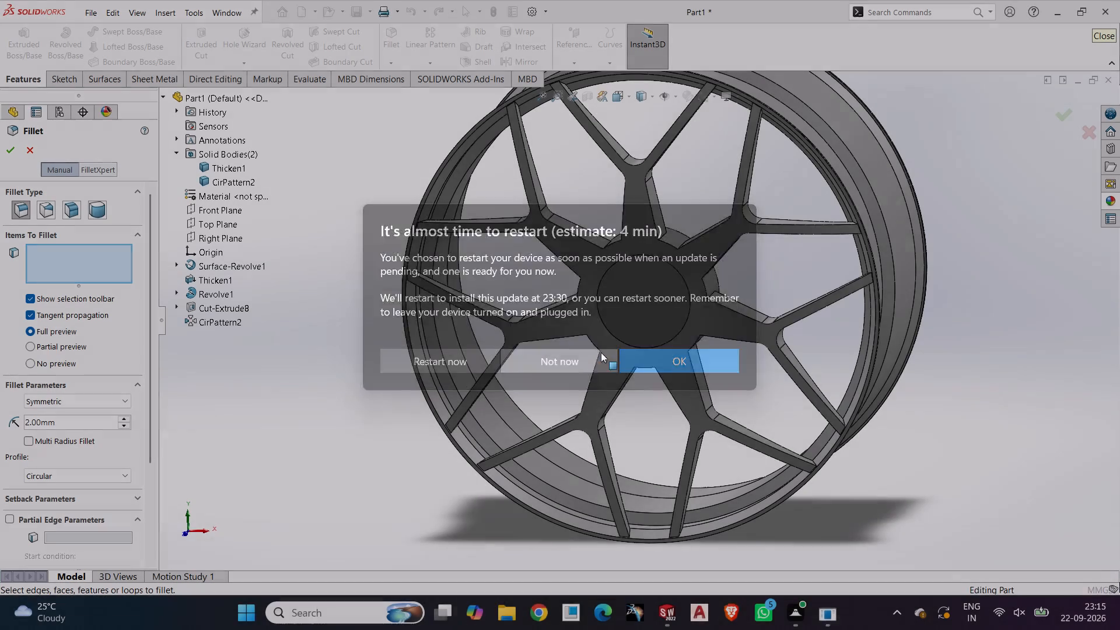
Add both inner corner edges beside the hub in the first four spoke openings to the 2 mm fillet.
{"action": "middle_click_drag", "start_coordinate": [702, 238], "coordinate": [656, 331]}
{"action": "scroll", "coordinate": [673, 226], "scroll_direction": "down", "scroll_amount": 6}
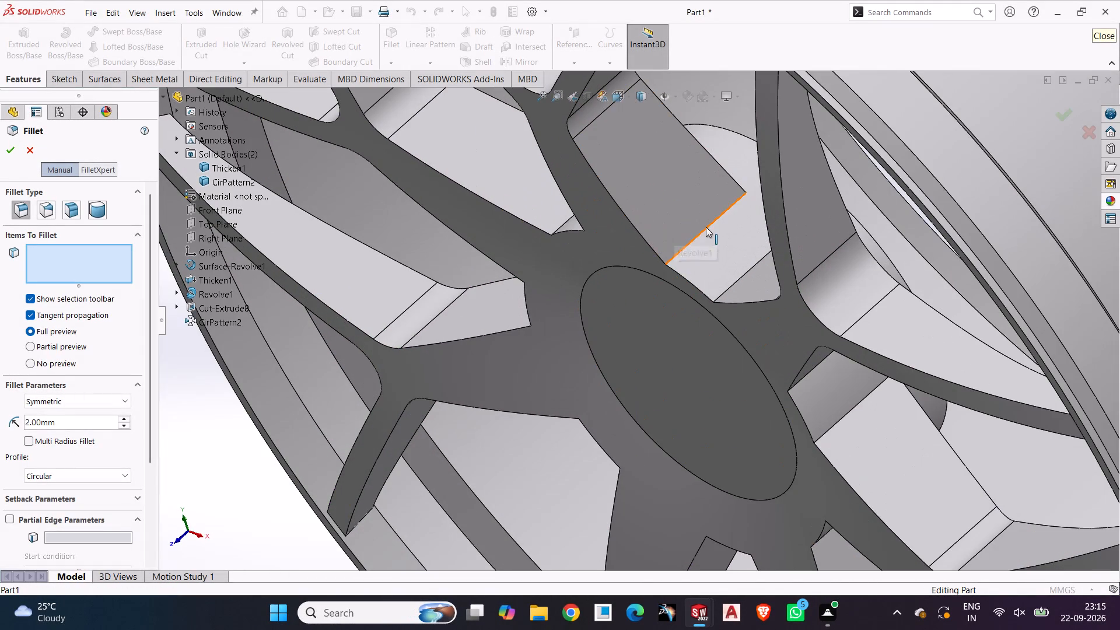
{"action": "left_click", "coordinate": [706, 227]}
{"action": "left_click", "coordinate": [745, 275]}
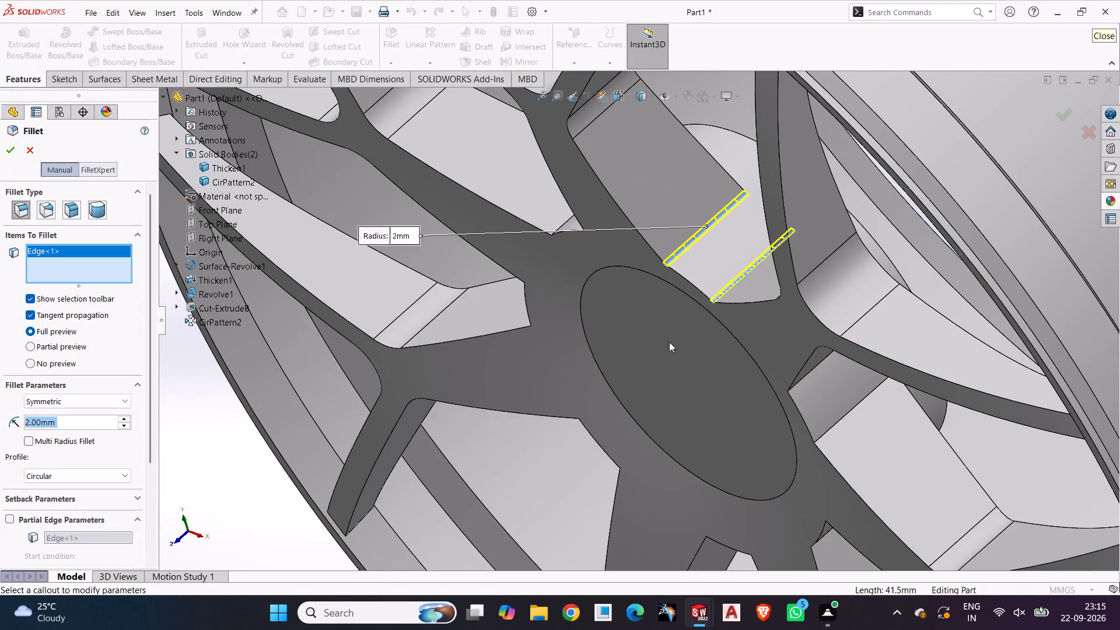
{"action": "middle_click_drag", "start_coordinate": [671, 376], "coordinate": [645, 291]}
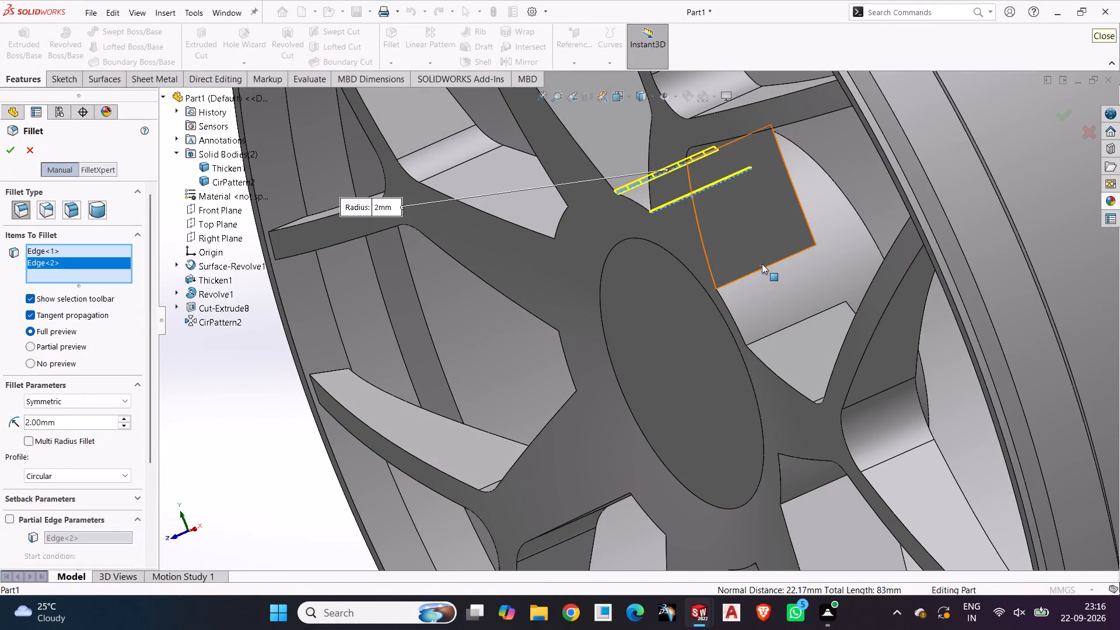
{"action": "left_click", "coordinate": [764, 269]}
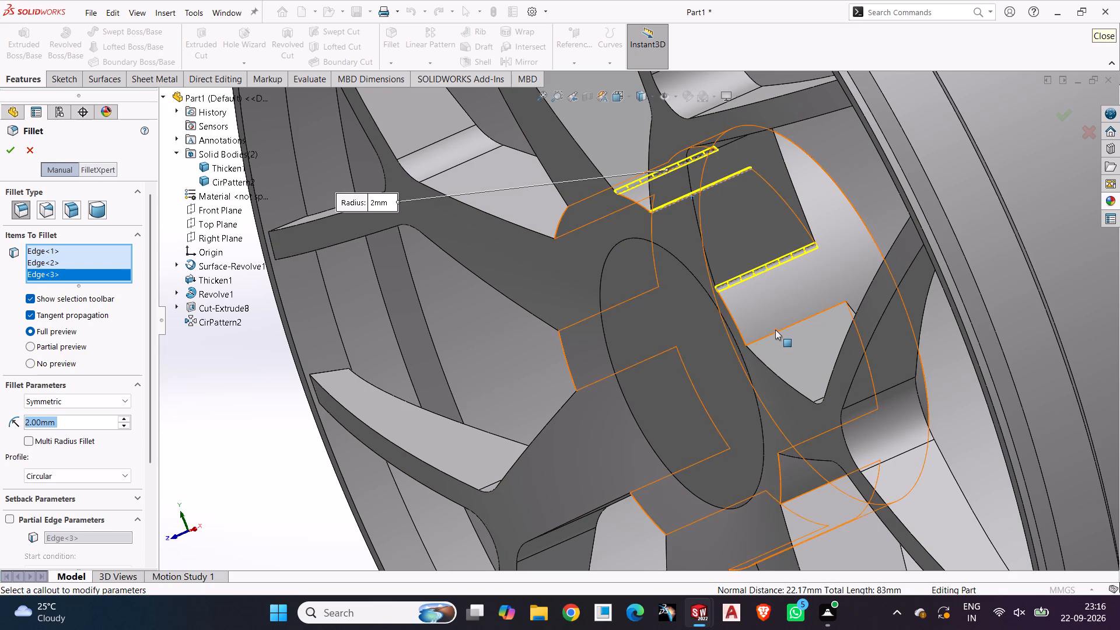
{"action": "left_click", "coordinate": [776, 333]}
{"action": "middle_click_drag", "start_coordinate": [708, 380], "coordinate": [686, 232]}
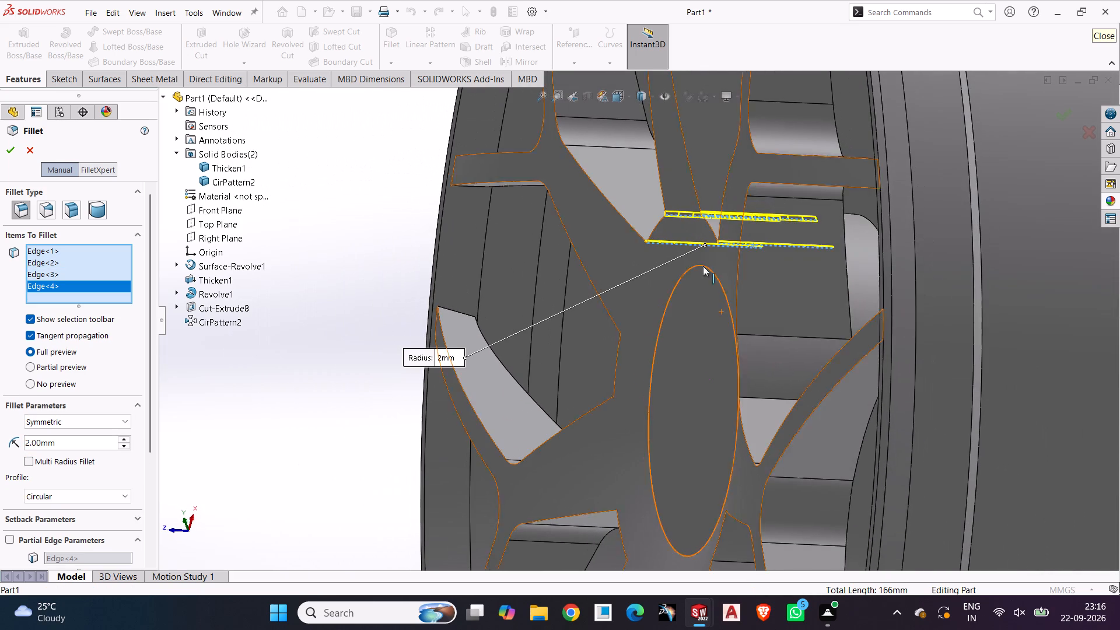
{"action": "left_click", "coordinate": [771, 334]}
{"action": "left_click", "coordinate": [756, 398]}
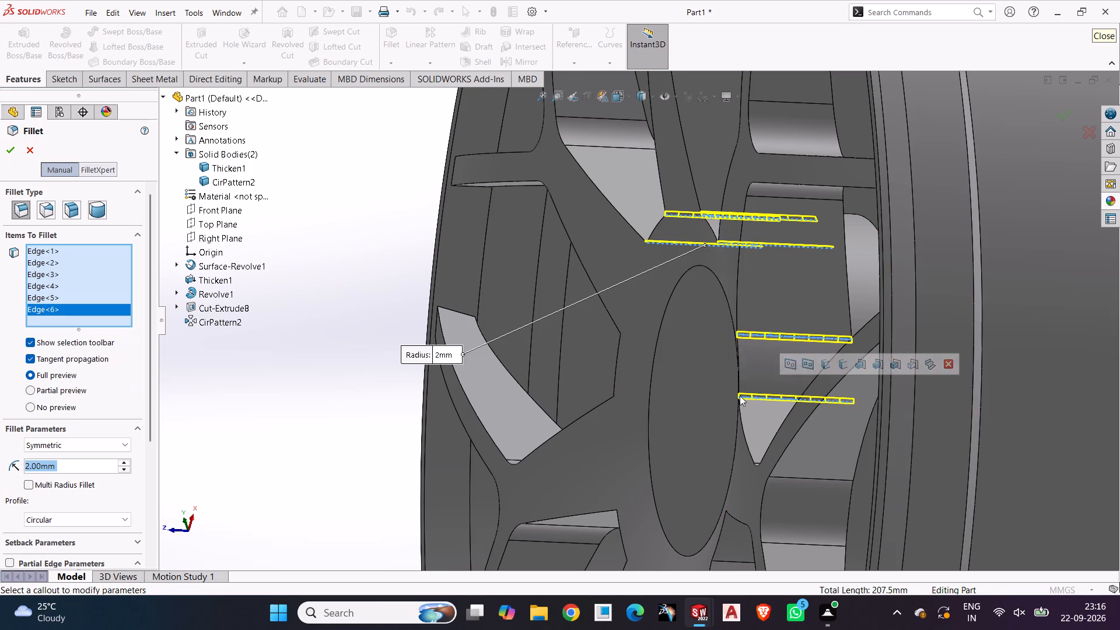
{"action": "scroll", "coordinate": [711, 393], "scroll_direction": "up", "scroll_amount": 2}
{"action": "middle_click_drag", "start_coordinate": [706, 395], "coordinate": [716, 265]}
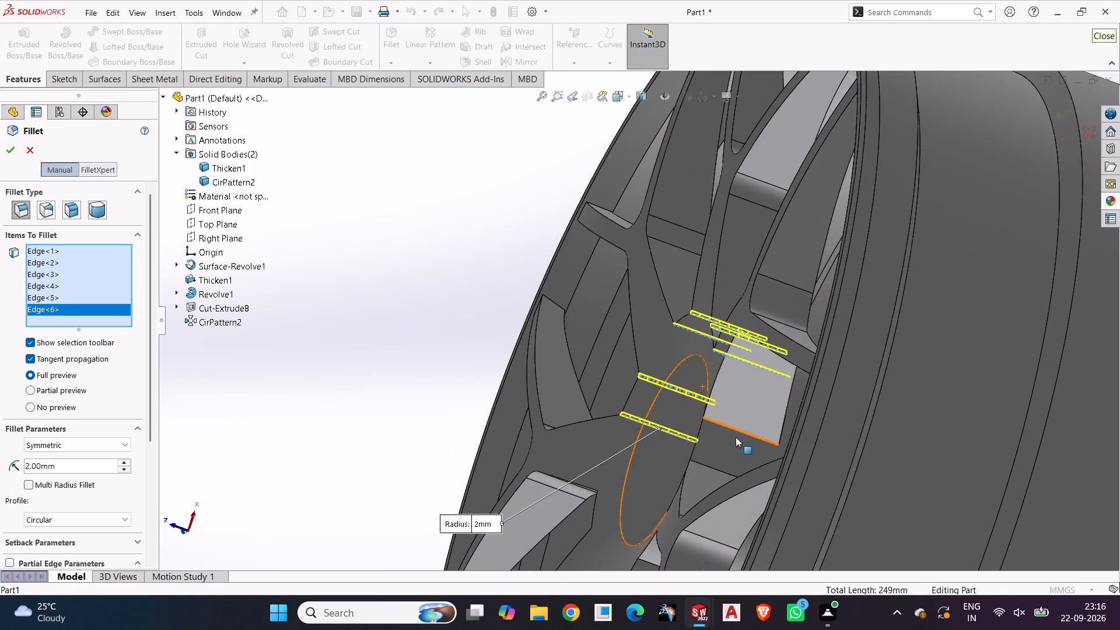
{"action": "left_click", "coordinate": [737, 430]}
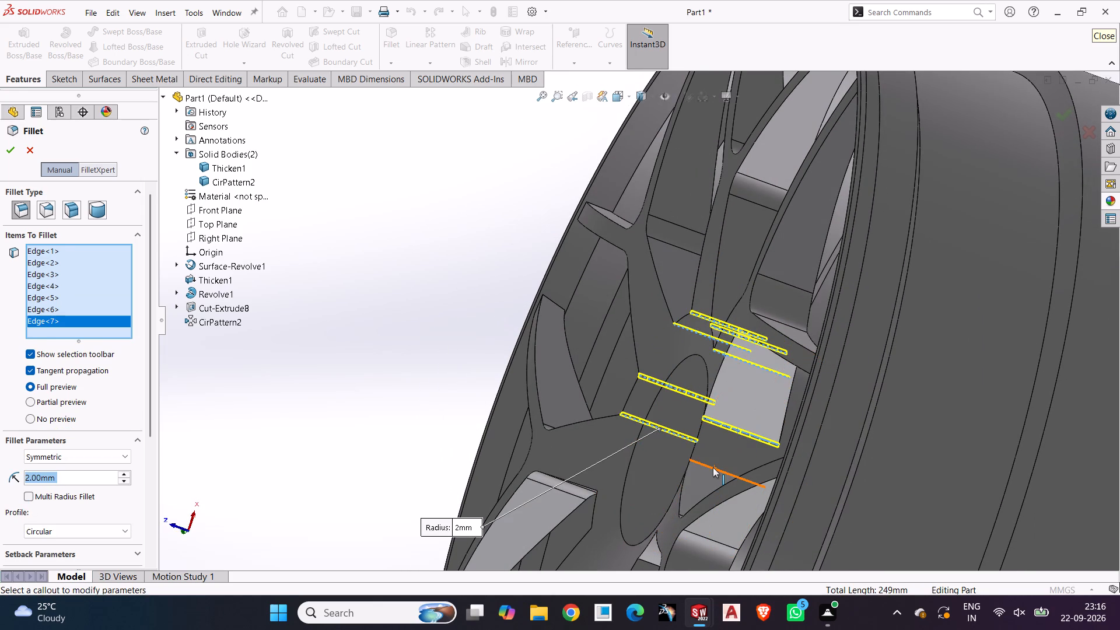
{"action": "left_click", "coordinate": [713, 467]}
Add both inner corner edges beside the hub in the following two spoke openings to the fillet selection.
{"action": "scroll", "coordinate": [650, 460], "scroll_direction": "up", "scroll_amount": 1}
{"action": "middle_click_drag", "start_coordinate": [650, 461], "coordinate": [693, 344]}
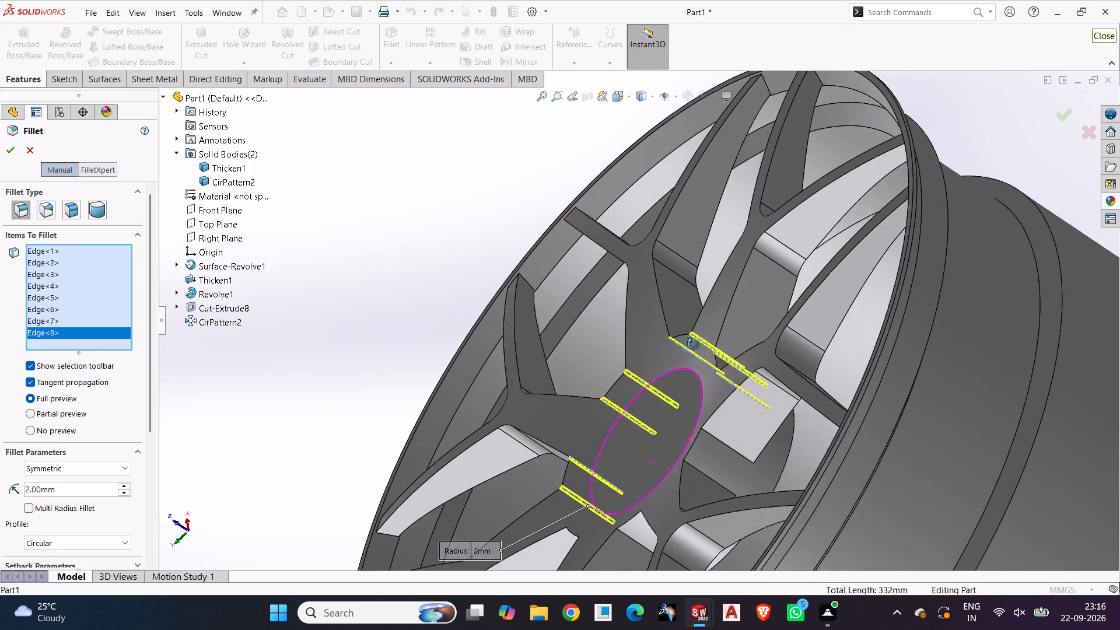
{"action": "middle_click_drag", "start_coordinate": [693, 344], "coordinate": [694, 366]}
{"action": "left_click", "coordinate": [720, 450]}
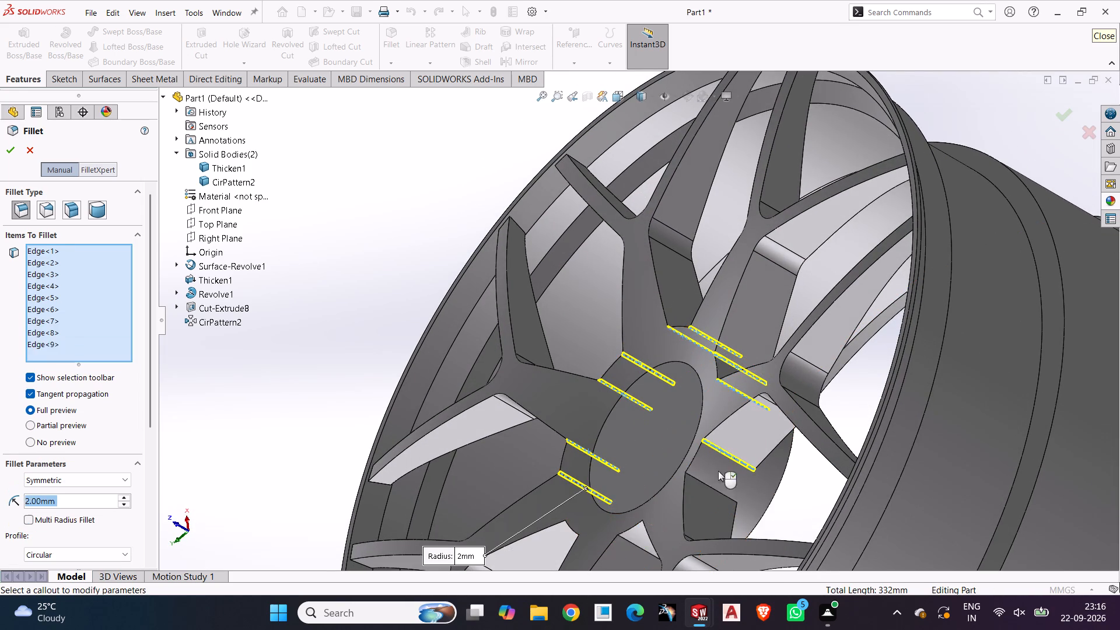
{"action": "left_click", "coordinate": [709, 485]}
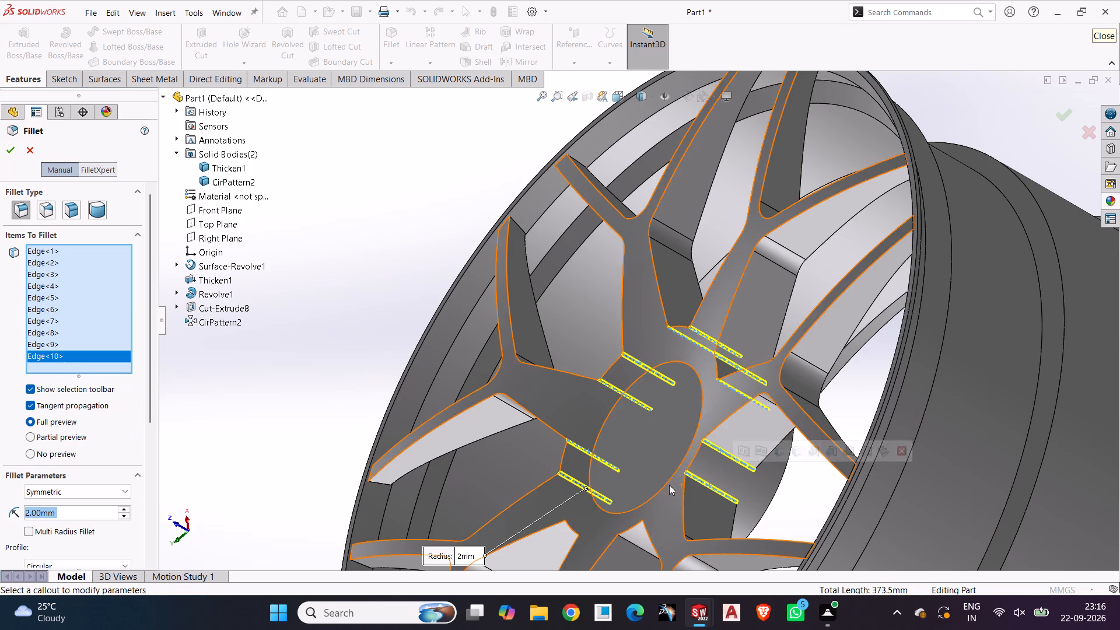
{"action": "middle_click_drag", "start_coordinate": [665, 485], "coordinate": [710, 372]}
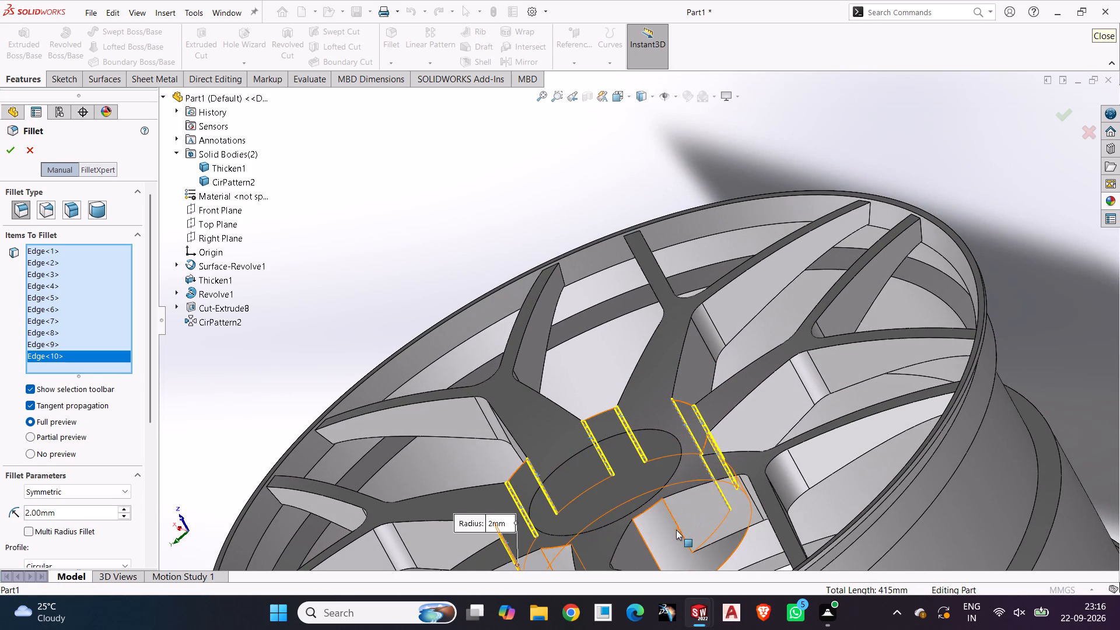
{"action": "left_click", "coordinate": [676, 526]}
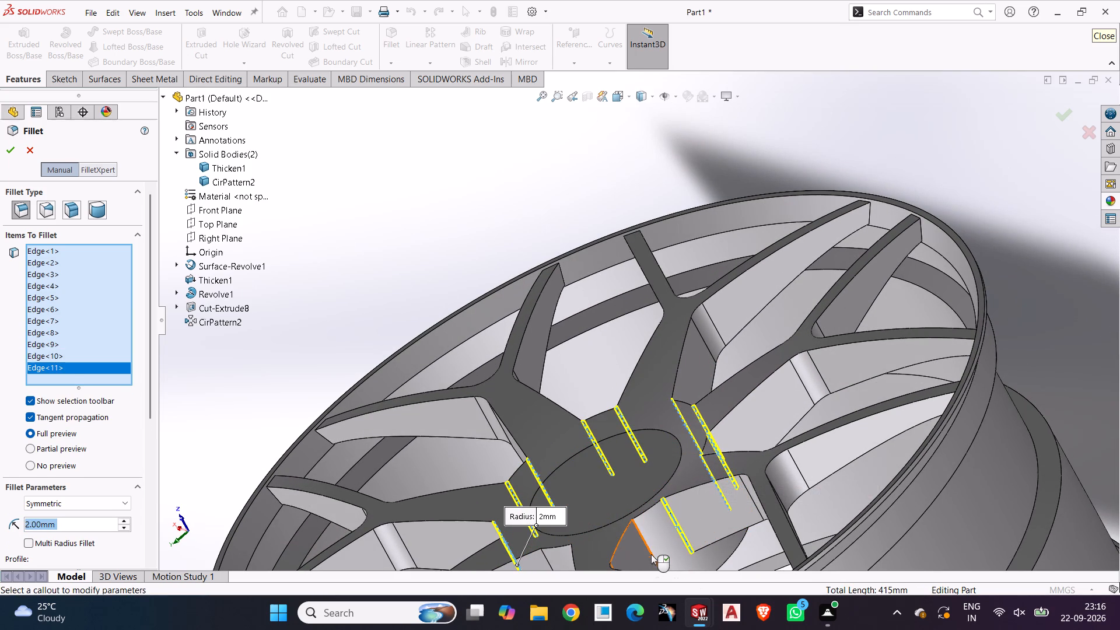
{"action": "left_click", "coordinate": [651, 554]}
Add the two hub-side corner edges of the last spoke opening and apply the 2 mm fillet to all fourteen edges.
{"action": "middle_click_drag", "start_coordinate": [650, 538], "coordinate": [696, 487]}
{"action": "scroll", "coordinate": [605, 515], "scroll_direction": "up", "scroll_amount": 3}
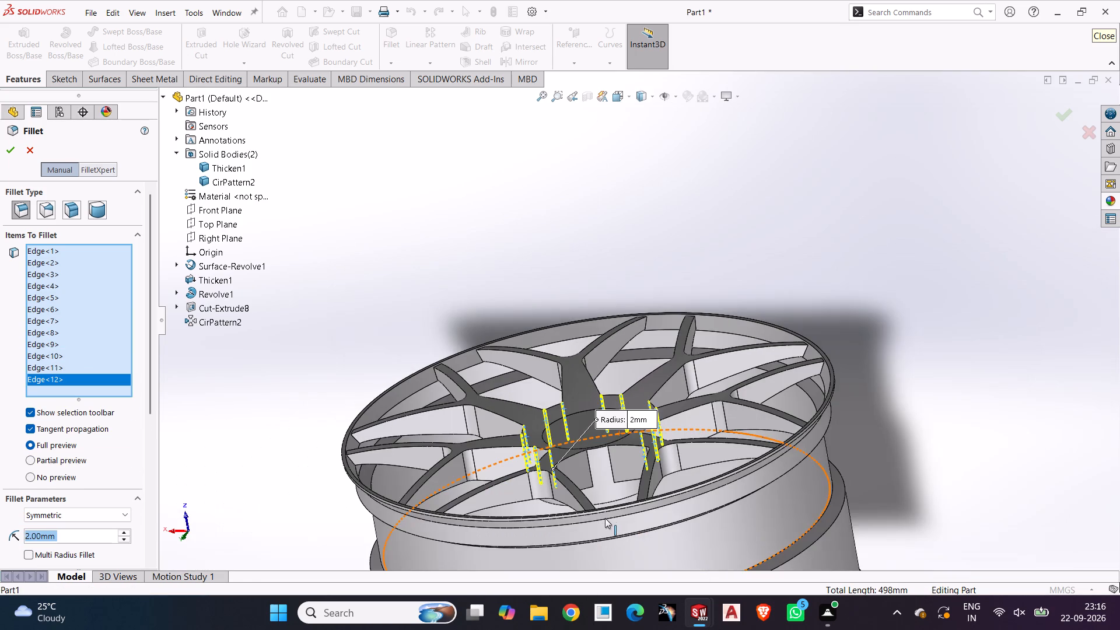
{"action": "scroll", "coordinate": [603, 466], "scroll_direction": "down", "scroll_amount": 5}
{"action": "left_click", "coordinate": [638, 419]}
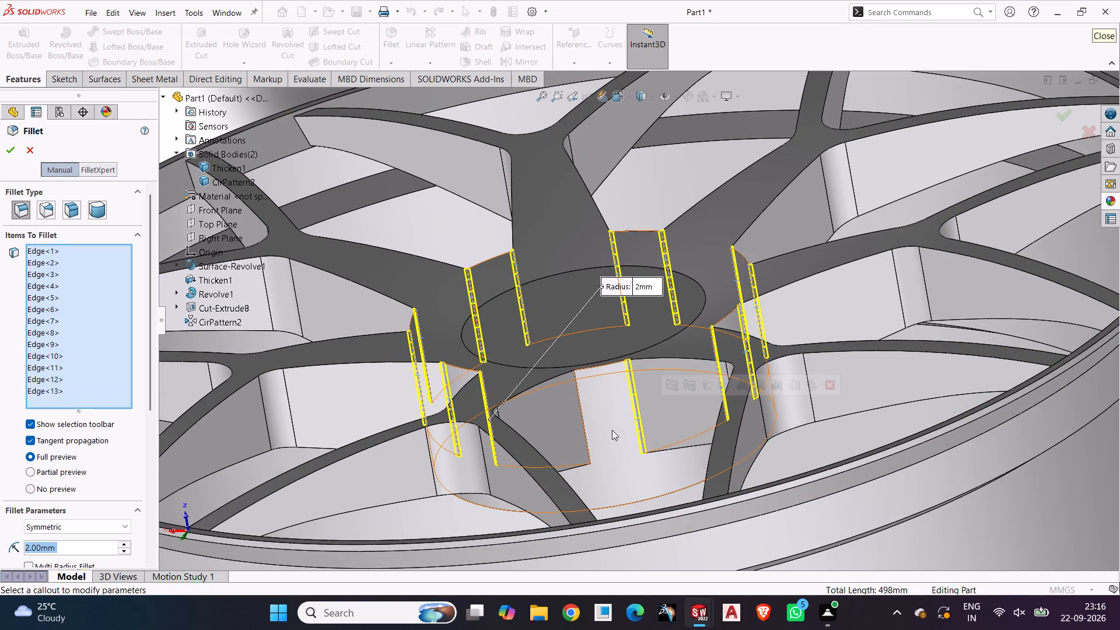
{"action": "left_click", "coordinate": [587, 447]}
{"action": "middle_click_drag", "start_coordinate": [617, 474], "coordinate": [625, 489]}
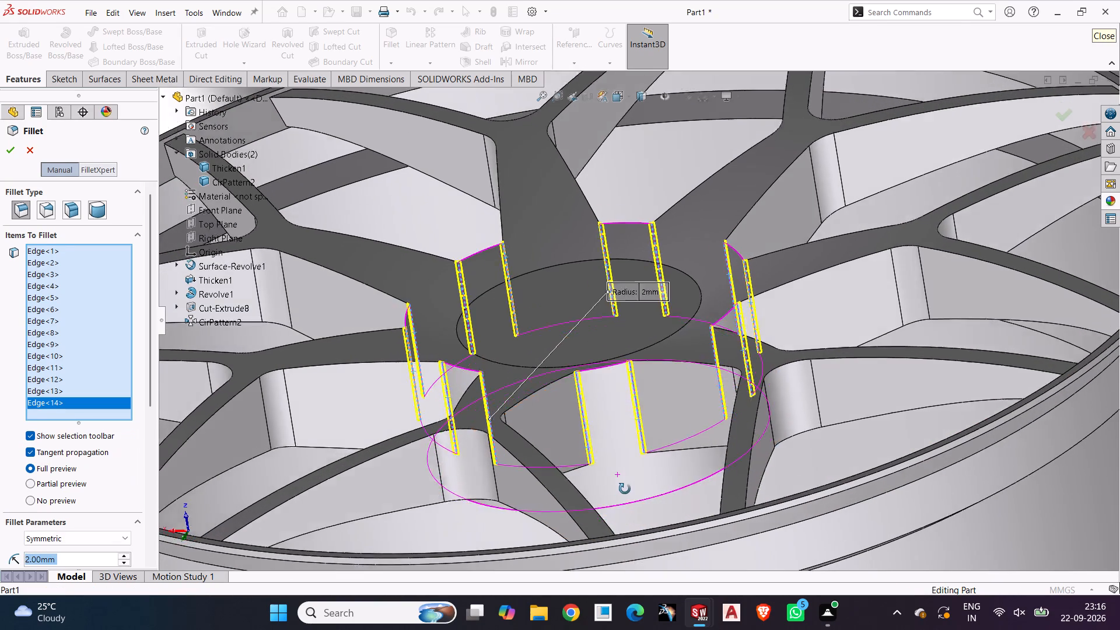
{"action": "middle_click_drag", "start_coordinate": [625, 489], "coordinate": [633, 508]}
{"action": "scroll", "coordinate": [635, 461], "scroll_direction": "down", "scroll_amount": 3}
{"action": "scroll", "coordinate": [653, 466], "scroll_direction": "up", "scroll_amount": 5}
{"action": "scroll", "coordinate": [707, 440], "scroll_direction": "up", "scroll_amount": 3}
{"action": "middle_click_drag", "start_coordinate": [672, 388], "coordinate": [668, 491]}
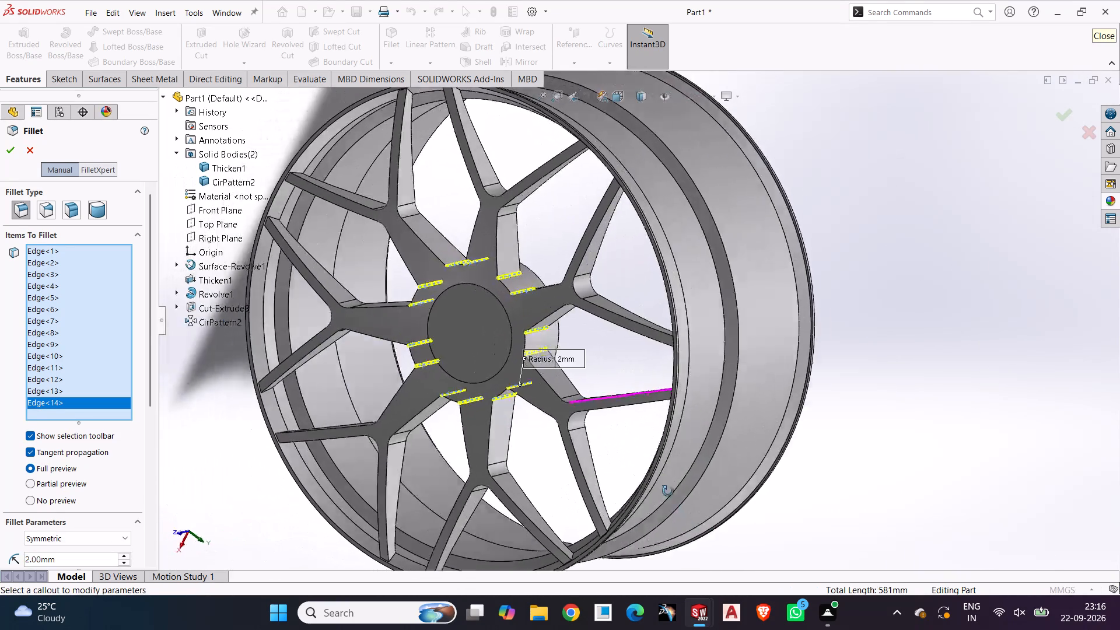
{"action": "middle_click_drag", "start_coordinate": [668, 491], "coordinate": [709, 457]}
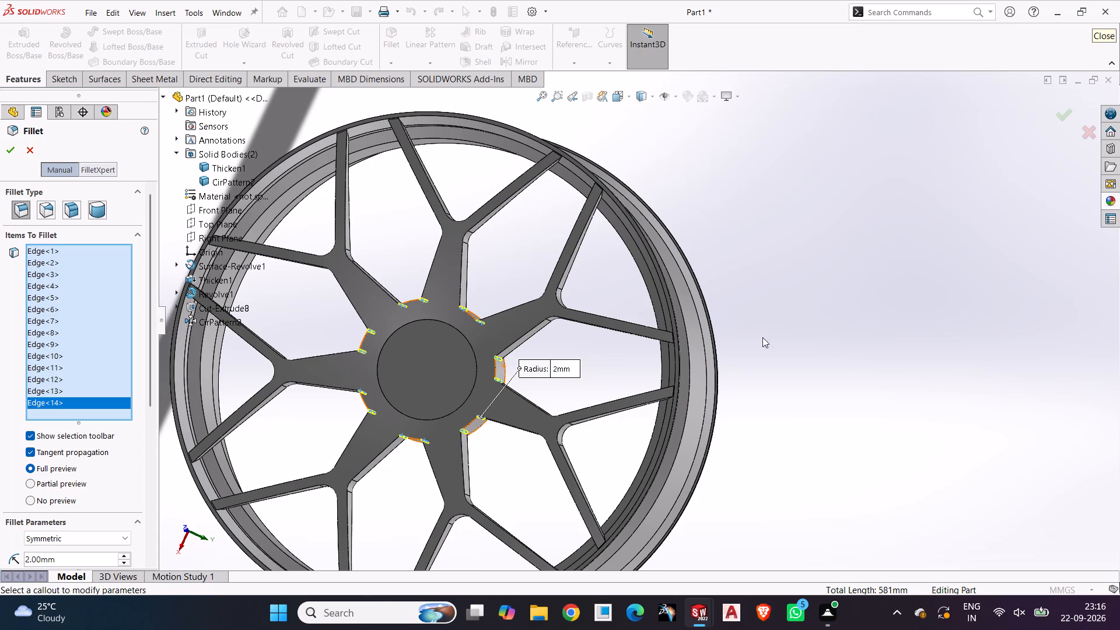
{"action": "left_click", "coordinate": [15, 148]}
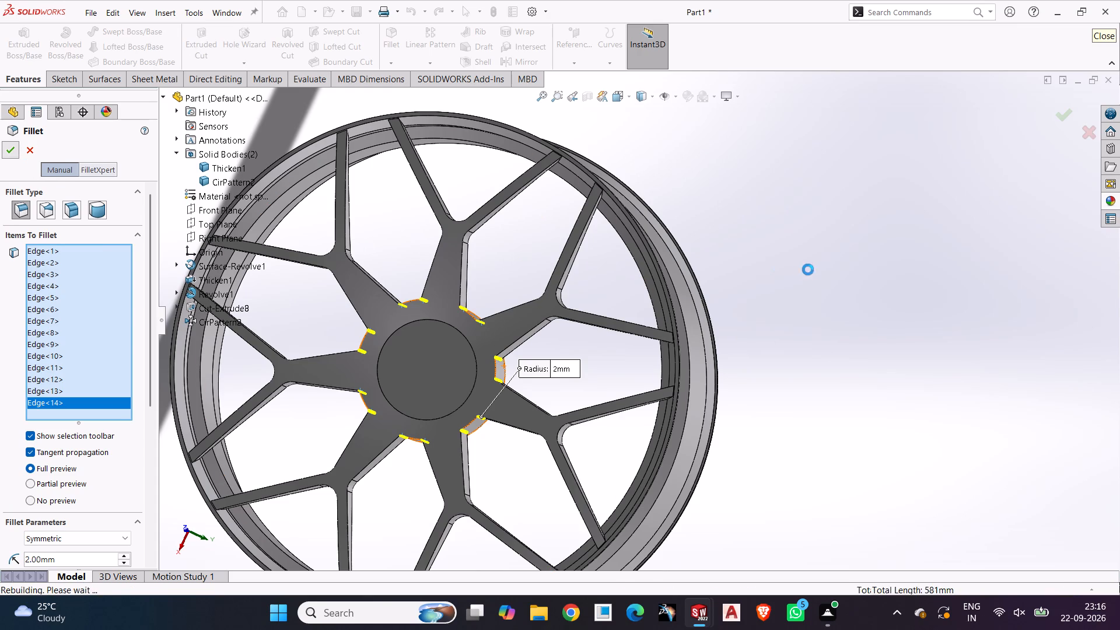
{"action": "left_click", "coordinate": [809, 269]}
{"action": "middle_click_drag", "start_coordinate": [828, 296], "coordinate": [845, 352]}
{"action": "scroll", "coordinate": [816, 321], "scroll_direction": "up", "scroll_amount": 1}
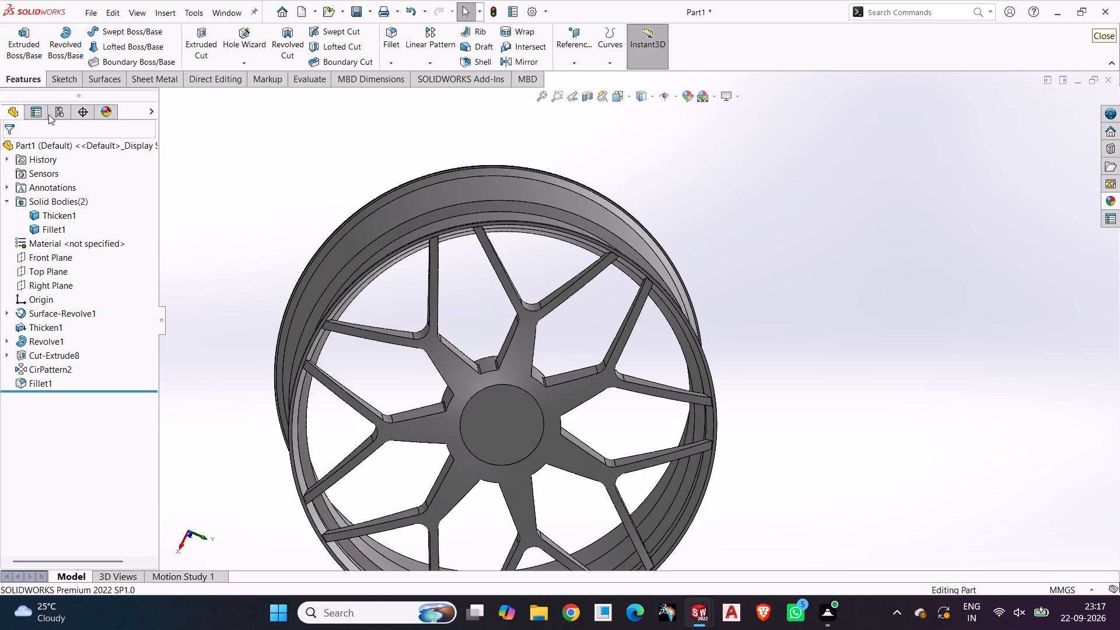
Combine the rim body and the filleted hub-and-spoke body into one solid with the Add operation.
{"action": "left_click", "coordinate": [236, 84]}
{"action": "left_click", "coordinate": [322, 43]}
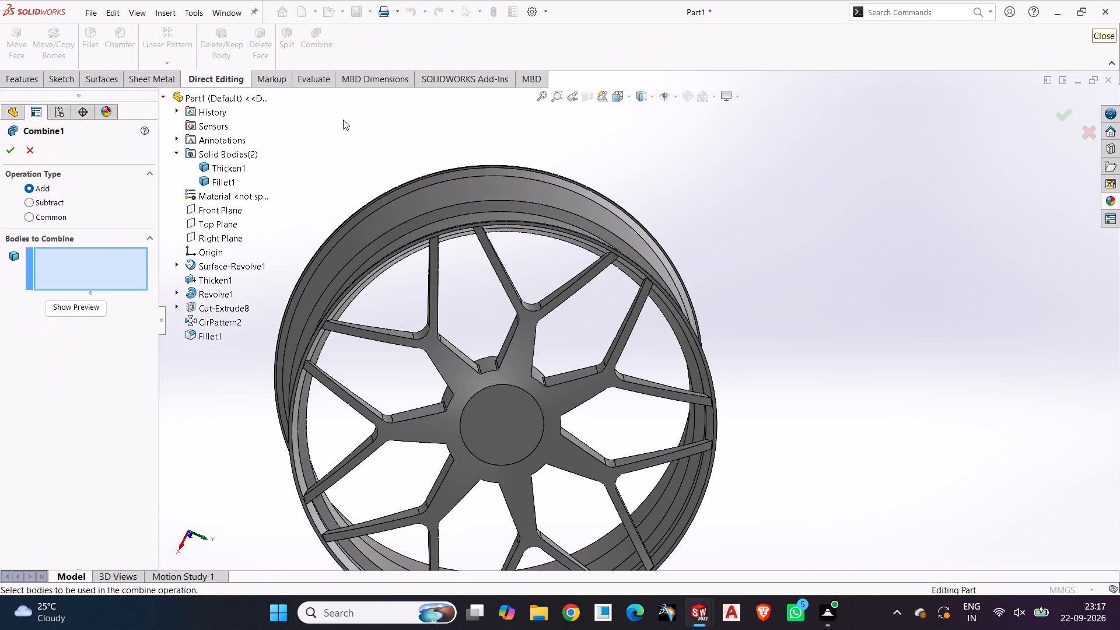
{"action": "left_click", "coordinate": [481, 189]}
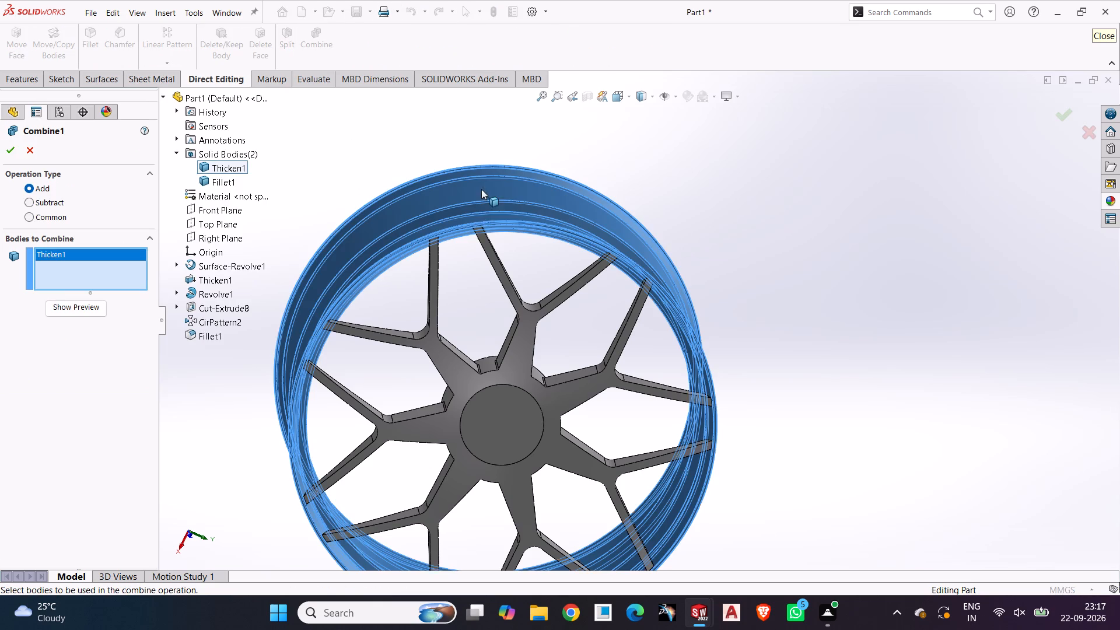
{"action": "left_click", "coordinate": [502, 379]}
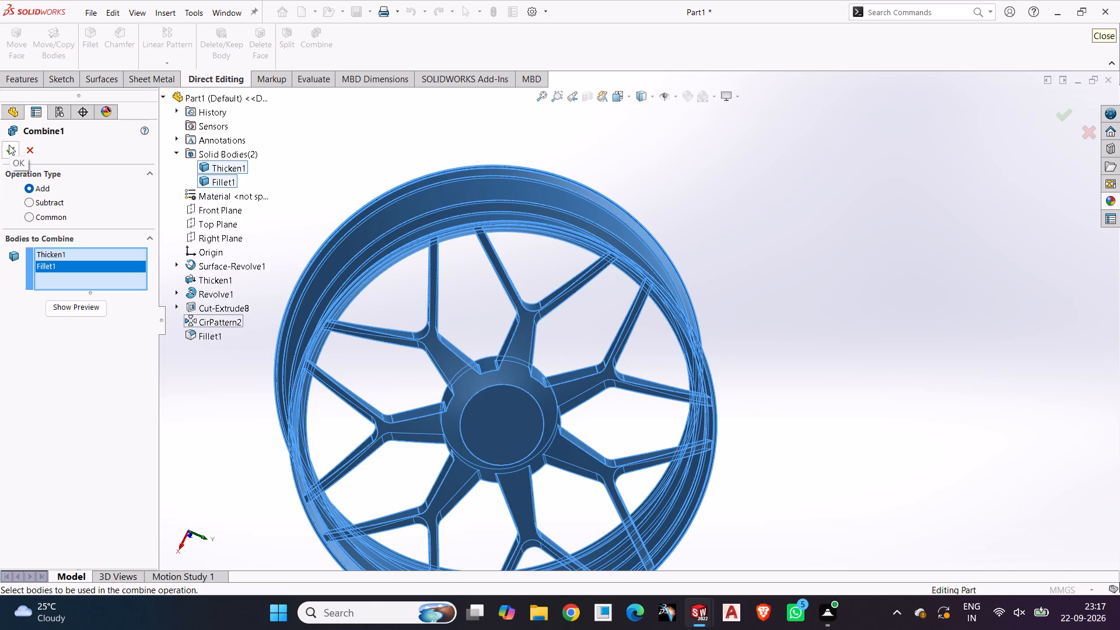
{"action": "left_click", "coordinate": [9, 145]}
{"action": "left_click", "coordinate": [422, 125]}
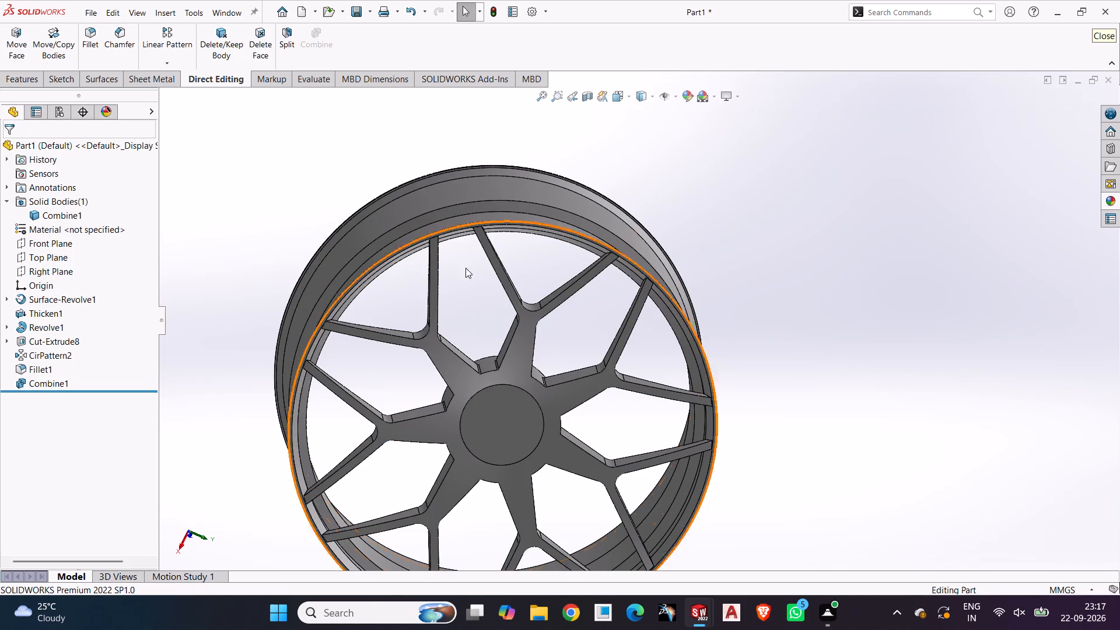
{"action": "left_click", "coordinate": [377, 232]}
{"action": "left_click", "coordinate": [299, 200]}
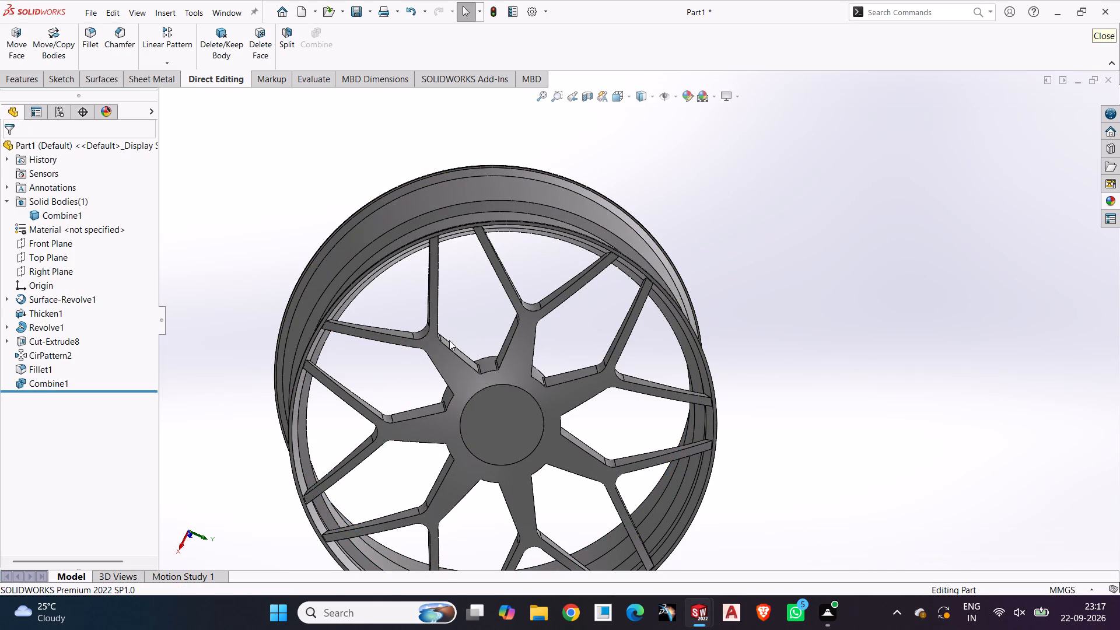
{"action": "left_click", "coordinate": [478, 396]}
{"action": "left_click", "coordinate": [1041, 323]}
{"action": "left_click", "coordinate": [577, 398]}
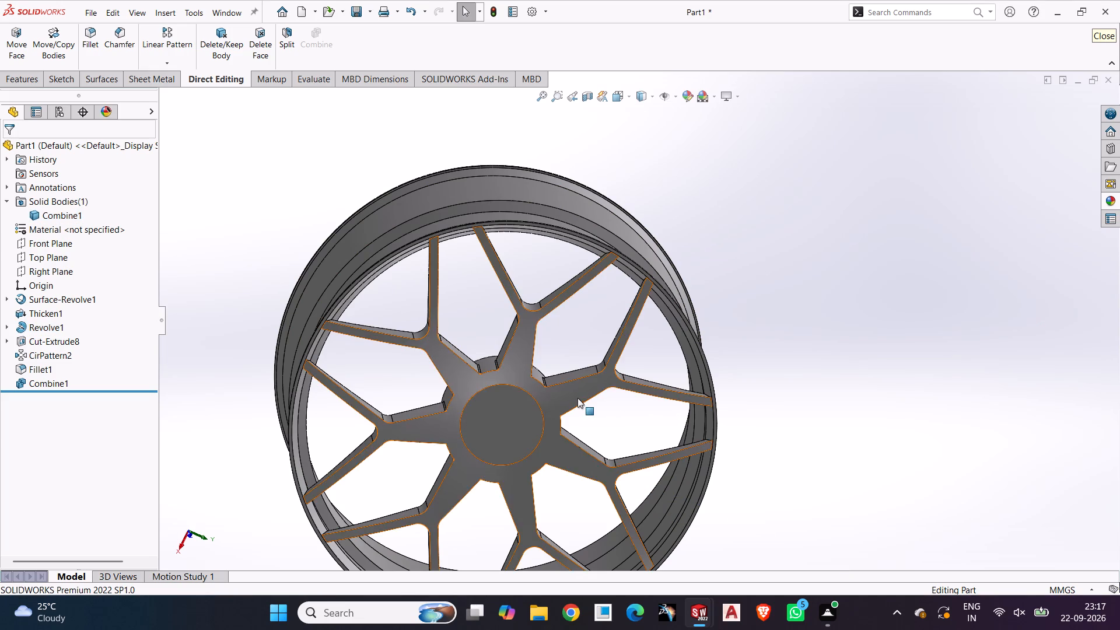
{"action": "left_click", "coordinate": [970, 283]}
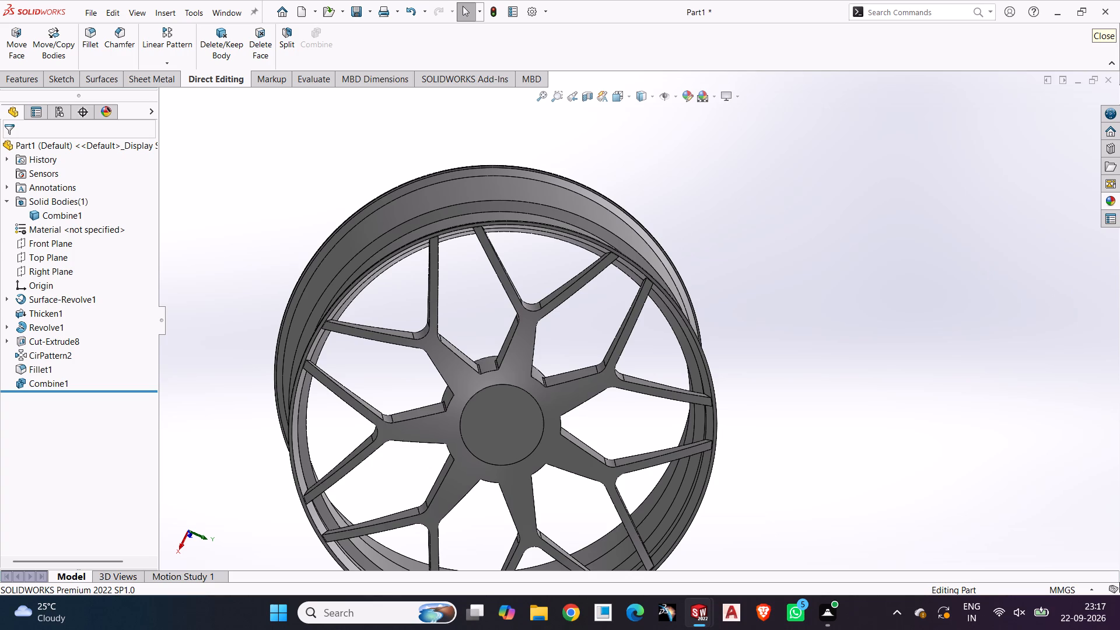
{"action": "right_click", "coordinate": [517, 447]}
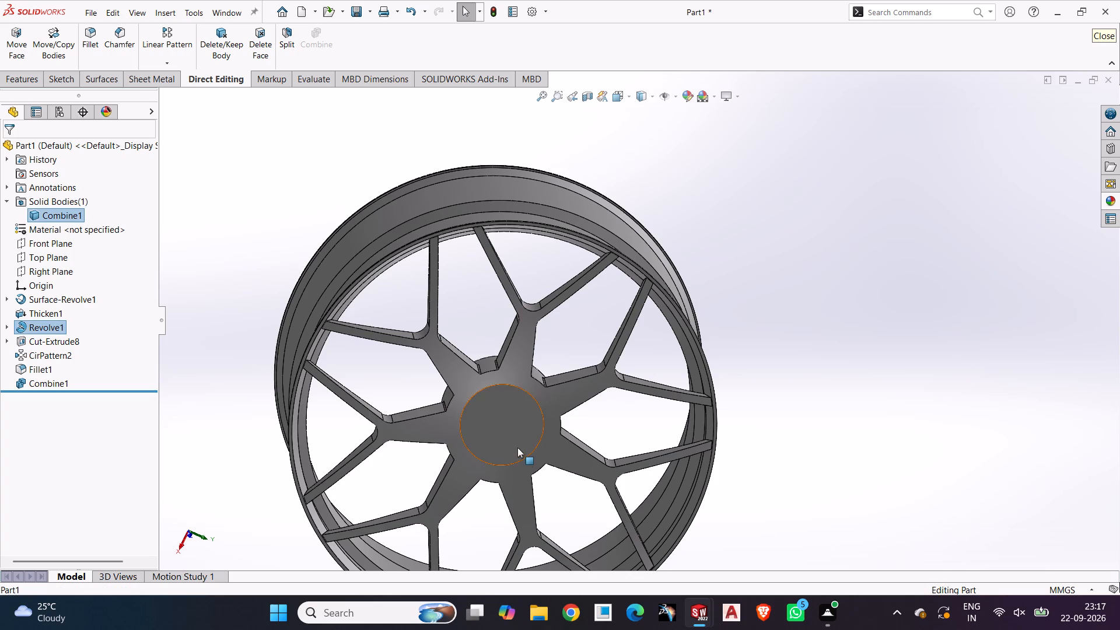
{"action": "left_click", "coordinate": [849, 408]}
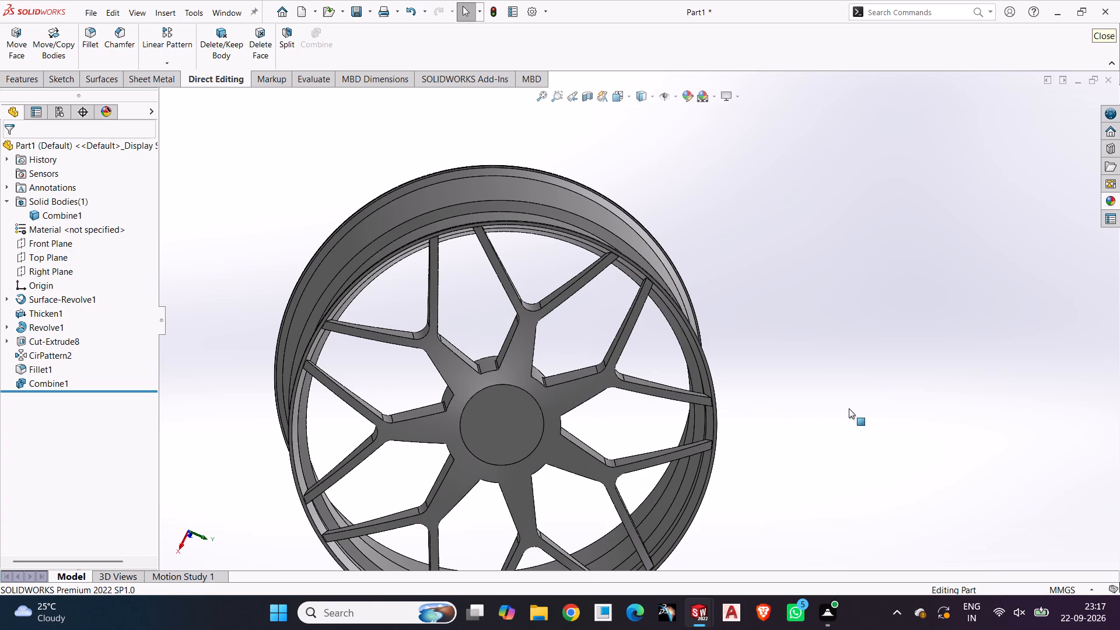
Browse the aluminum, chrome and steel metal appearances and apply one of the steel appearances to the wheel.
{"action": "left_click", "coordinate": [1105, 201]}
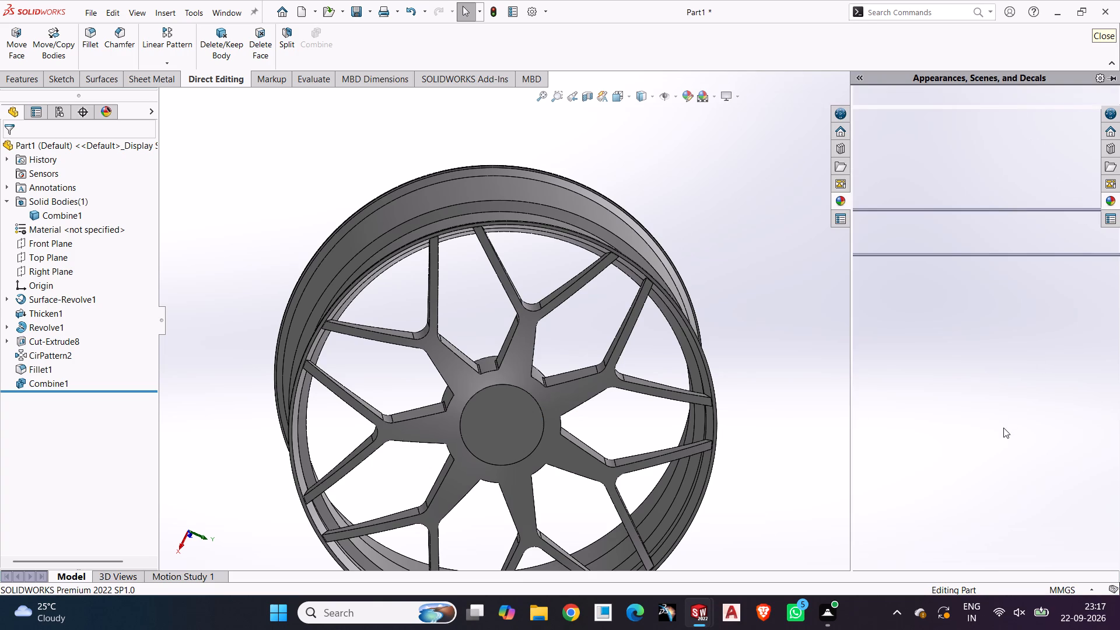
{"action": "left_click", "coordinate": [921, 164]}
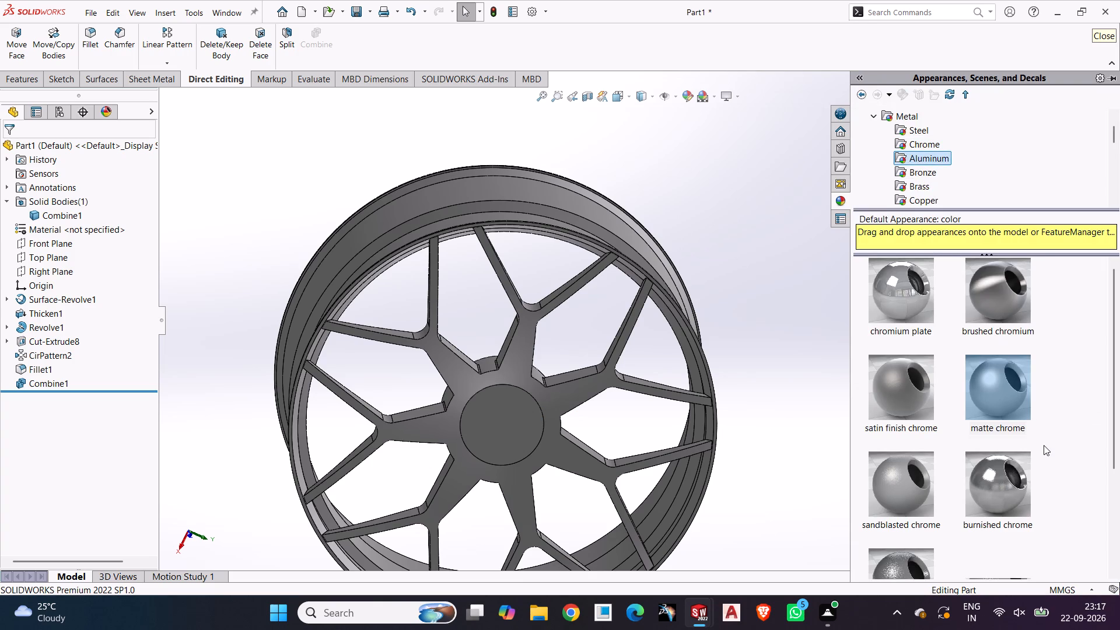
{"action": "scroll", "coordinate": [1044, 445], "scroll_direction": "down", "scroll_amount": 2}
{"action": "left_click", "coordinate": [916, 148]}
{"action": "scroll", "coordinate": [996, 377], "scroll_direction": "down", "scroll_amount": 4}
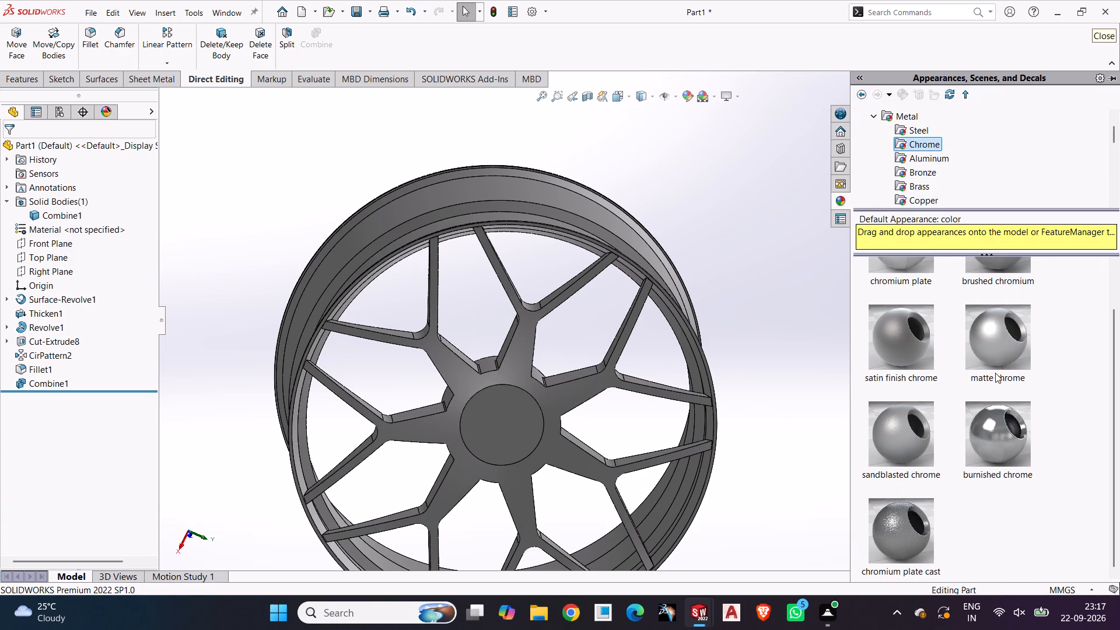
{"action": "left_click", "coordinate": [902, 133]}
{"action": "scroll", "coordinate": [993, 362], "scroll_direction": "down", "scroll_amount": 3}
{"action": "scroll", "coordinate": [996, 333], "scroll_direction": "up", "scroll_amount": 1}
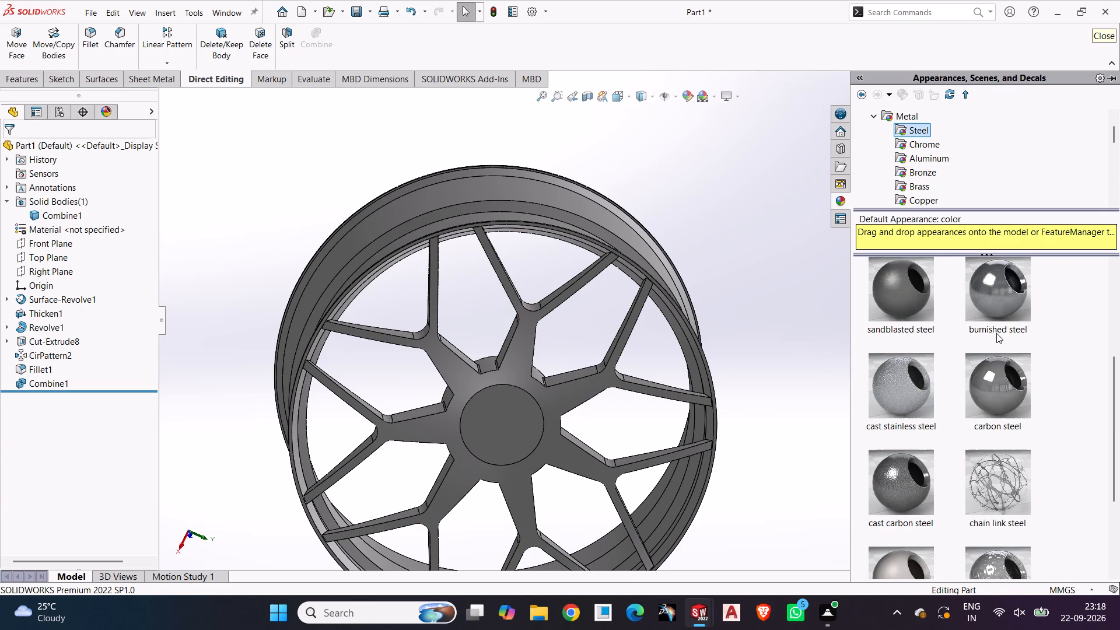
{"action": "left_click_drag", "start_coordinate": [991, 463], "coordinate": [668, 361]}
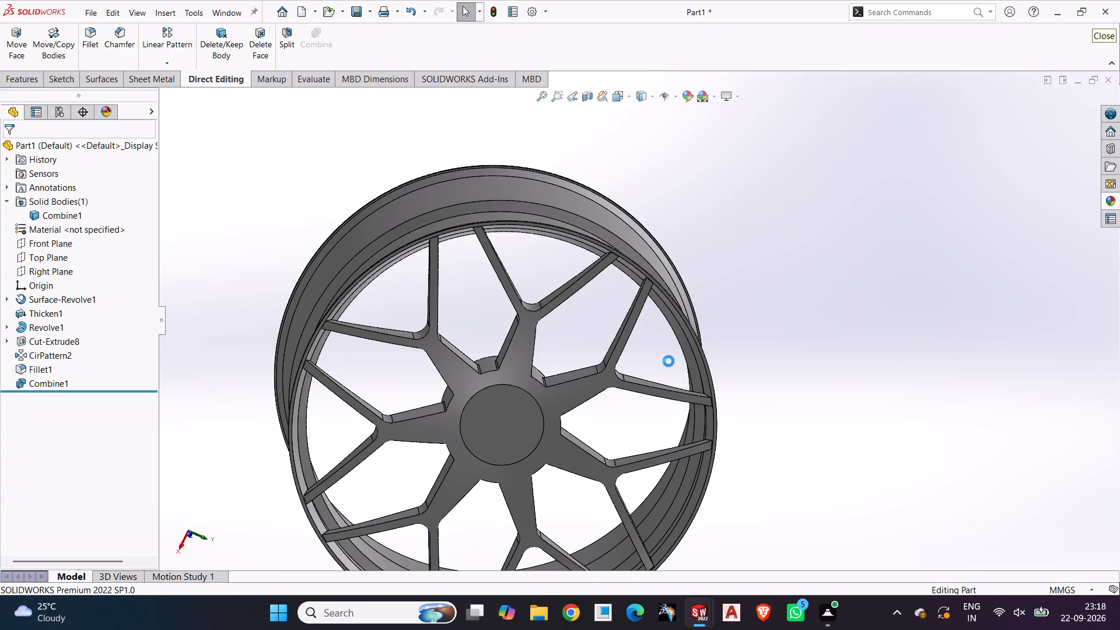
Replace the wheel's appearance with stainless steel treadplate from the steel appearances.
{"action": "middle_click_drag", "start_coordinate": [821, 369], "coordinate": [698, 358]}
{"action": "scroll", "coordinate": [698, 358], "scroll_direction": "up", "scroll_amount": 1}
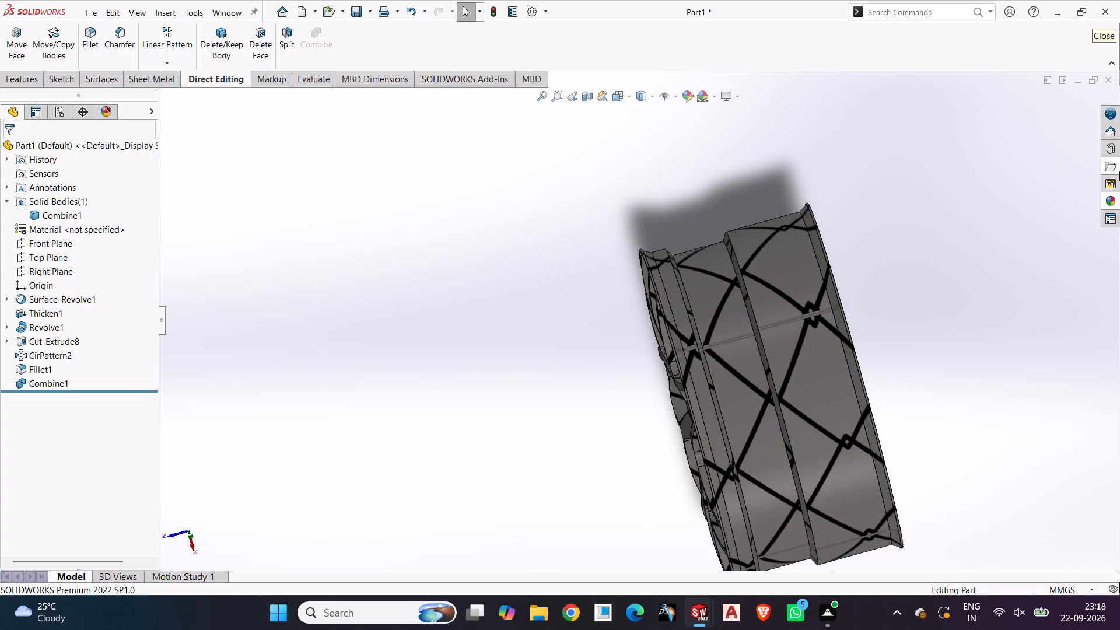
{"action": "left_click", "coordinate": [1107, 201]}
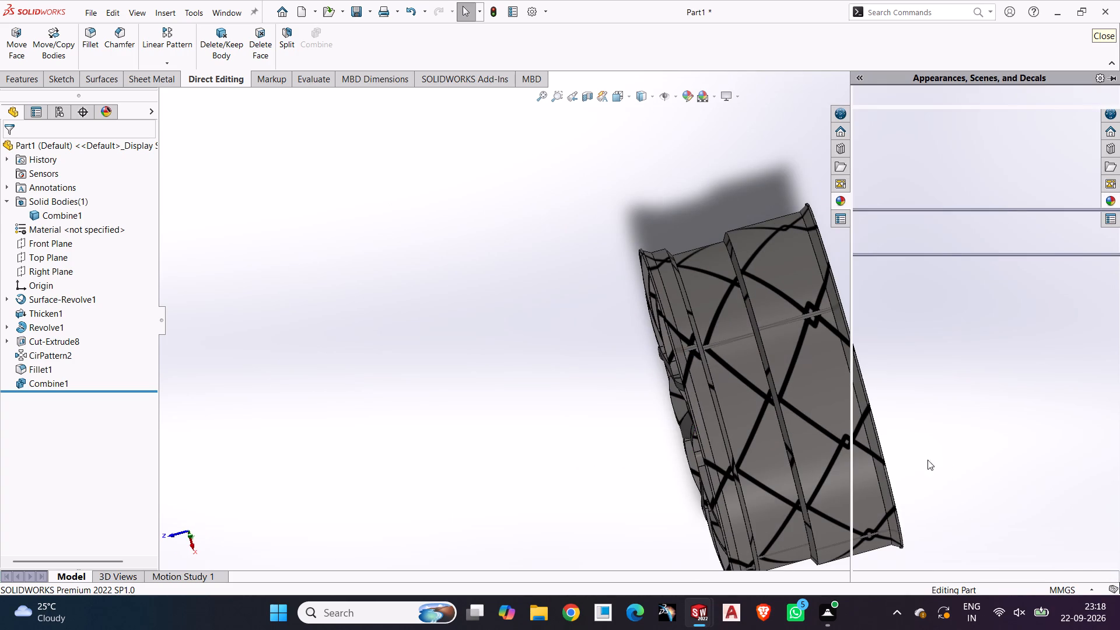
{"action": "scroll", "coordinate": [953, 473], "scroll_direction": "down", "scroll_amount": 1}
{"action": "left_click_drag", "start_coordinate": [999, 432], "coordinate": [809, 409]}
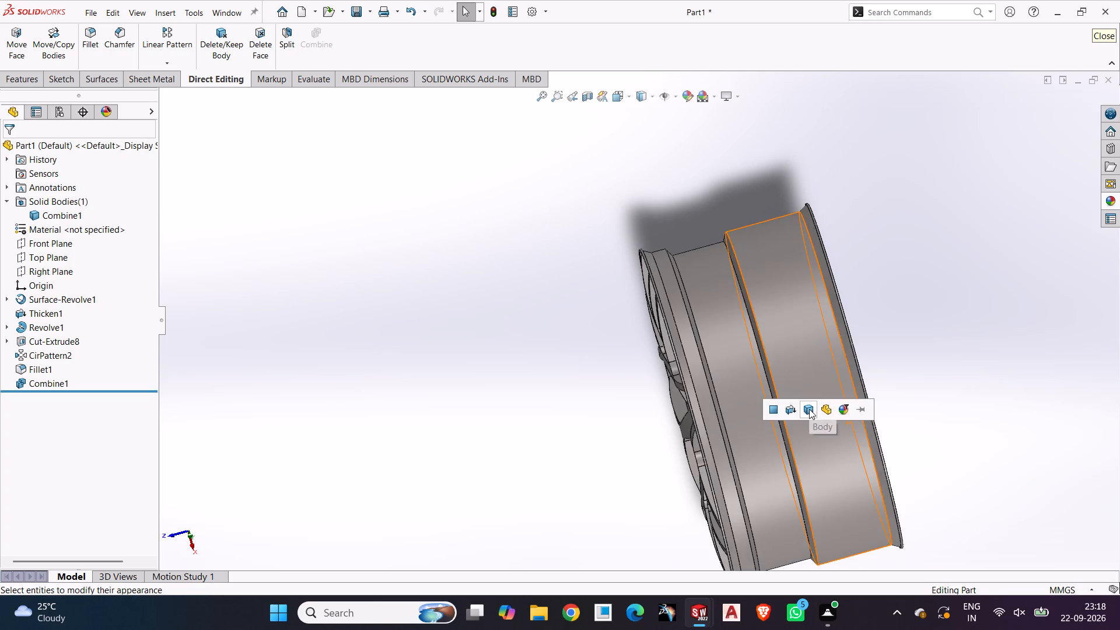
{"action": "left_click", "coordinate": [1111, 197]}
{"action": "double_click", "coordinate": [1012, 443]}
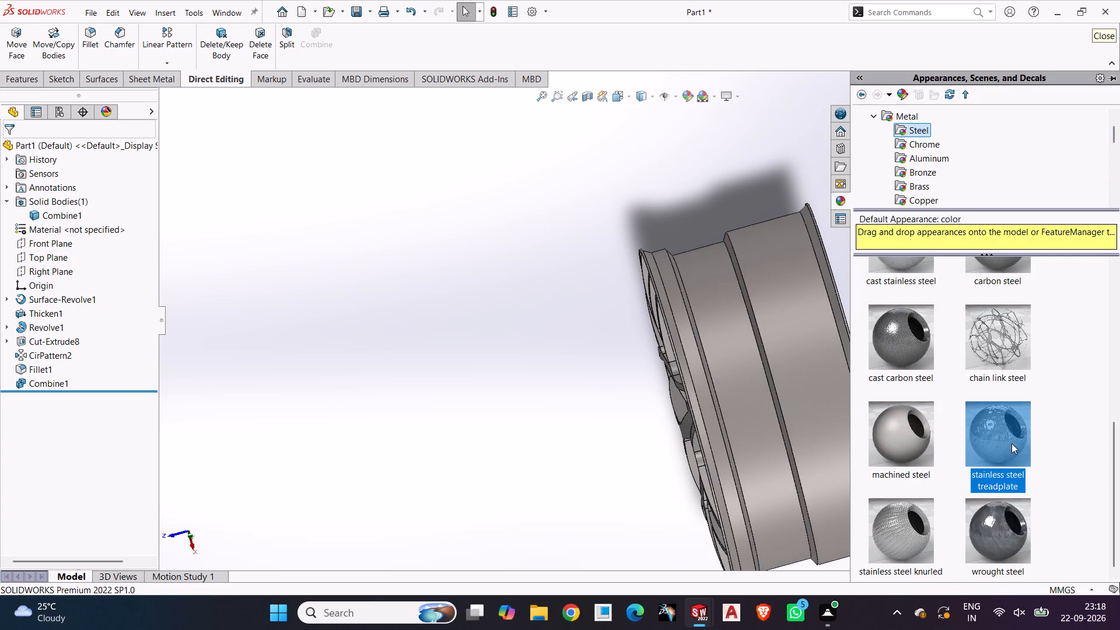
{"action": "left_click", "coordinate": [547, 444]}
{"action": "middle_click_drag", "start_coordinate": [547, 444], "coordinate": [604, 395]}
{"action": "scroll", "coordinate": [604, 395], "scroll_direction": "up", "scroll_amount": 2}
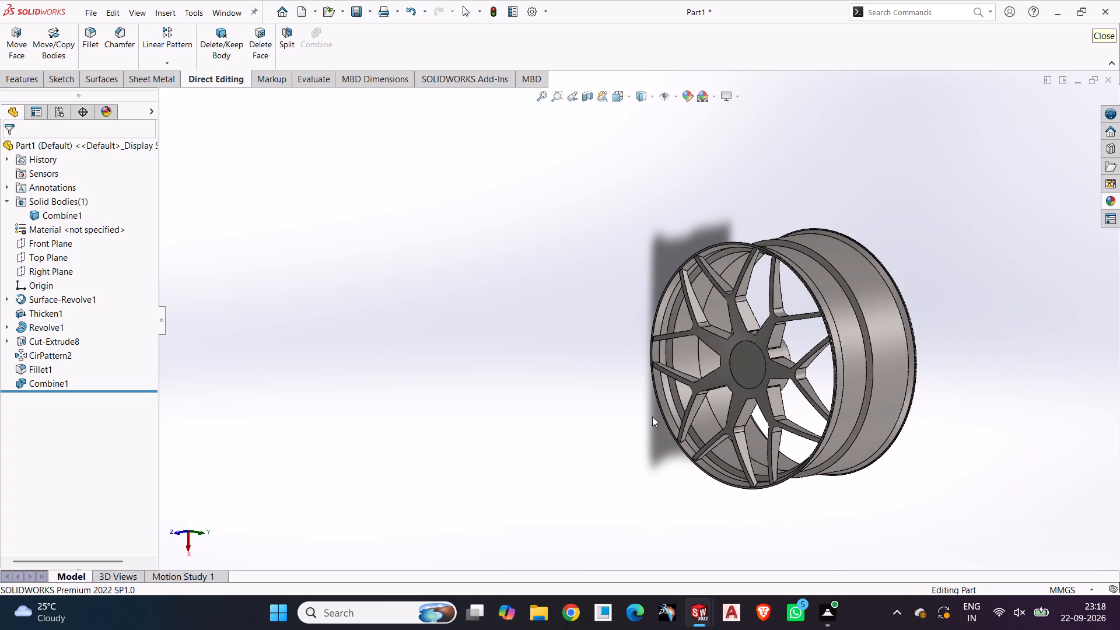
{"action": "left_click", "coordinate": [888, 340]}
{"action": "left_click", "coordinate": [845, 369]}
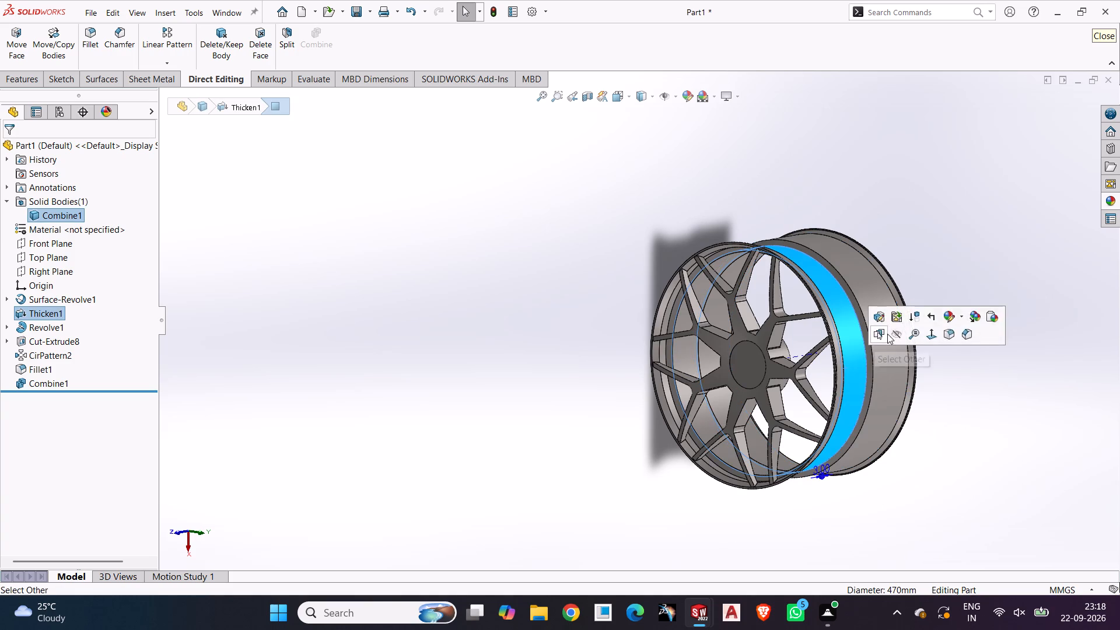
{"action": "left_click", "coordinate": [584, 406]}
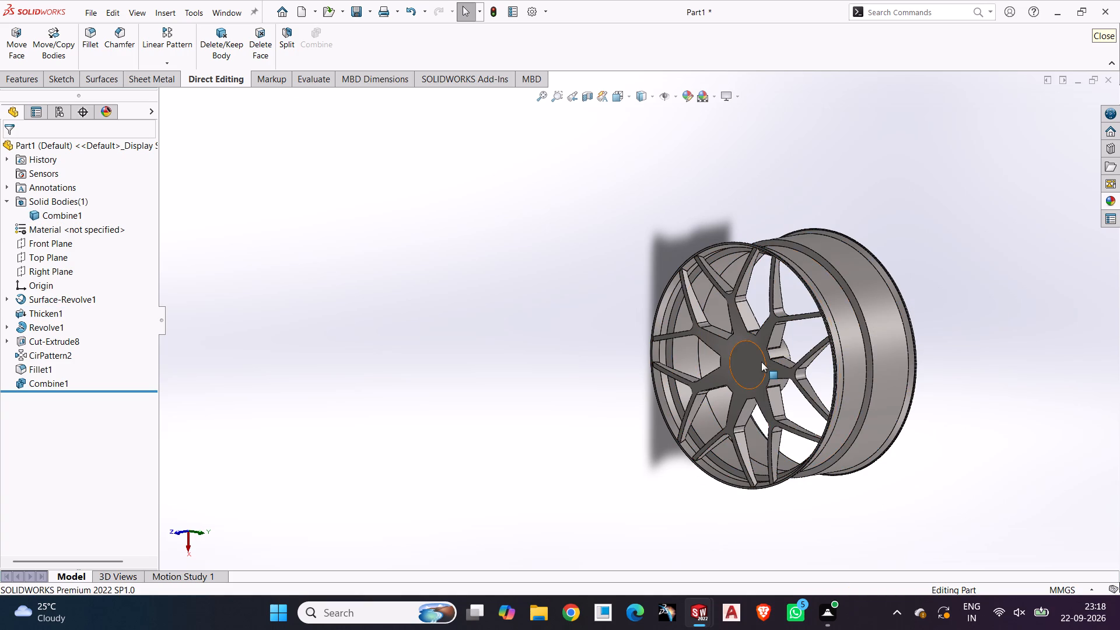
Fillet the edges of the front hub-and-spoke face with a 2 mm symmetric radius and tangent propagation.
{"action": "scroll", "coordinate": [760, 365], "scroll_direction": "down", "scroll_amount": 4}
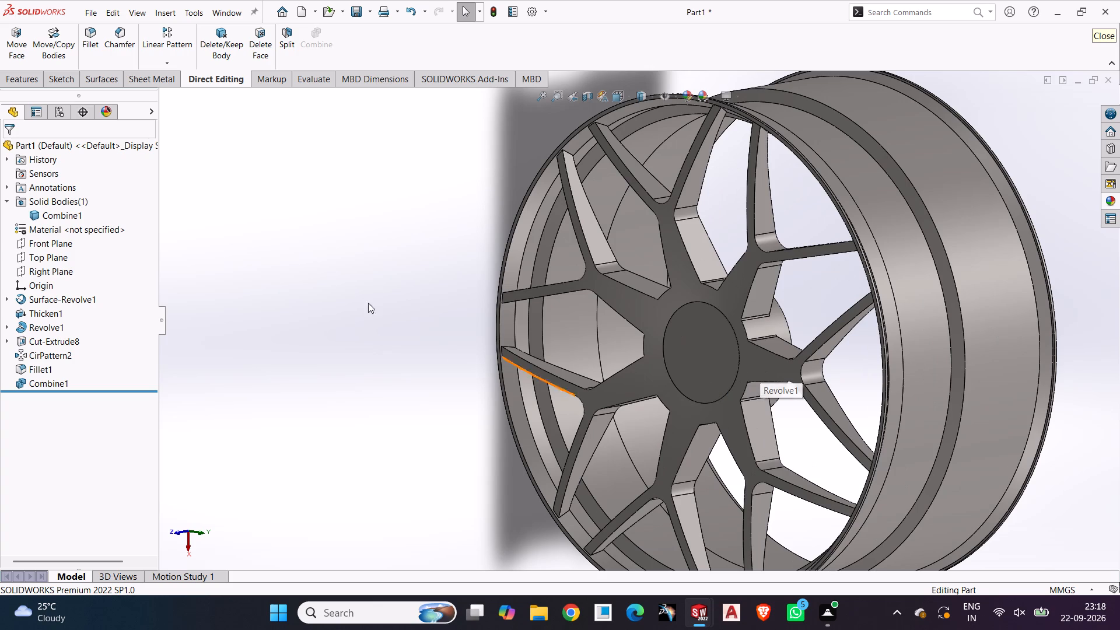
{"action": "left_click", "coordinate": [92, 37]}
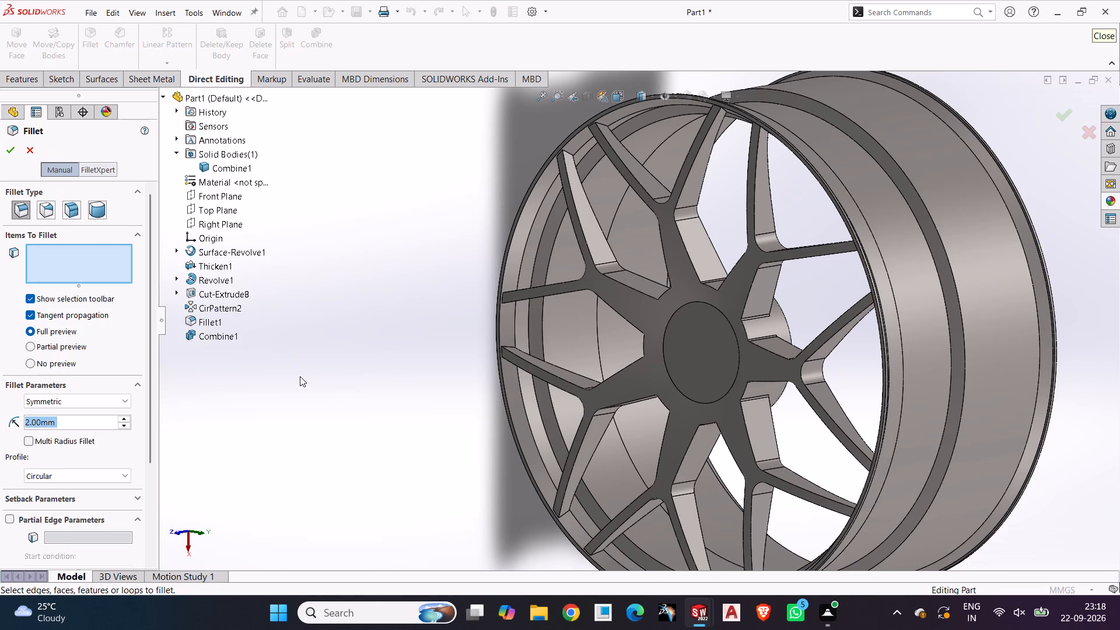
{"action": "left_click", "coordinate": [661, 314]}
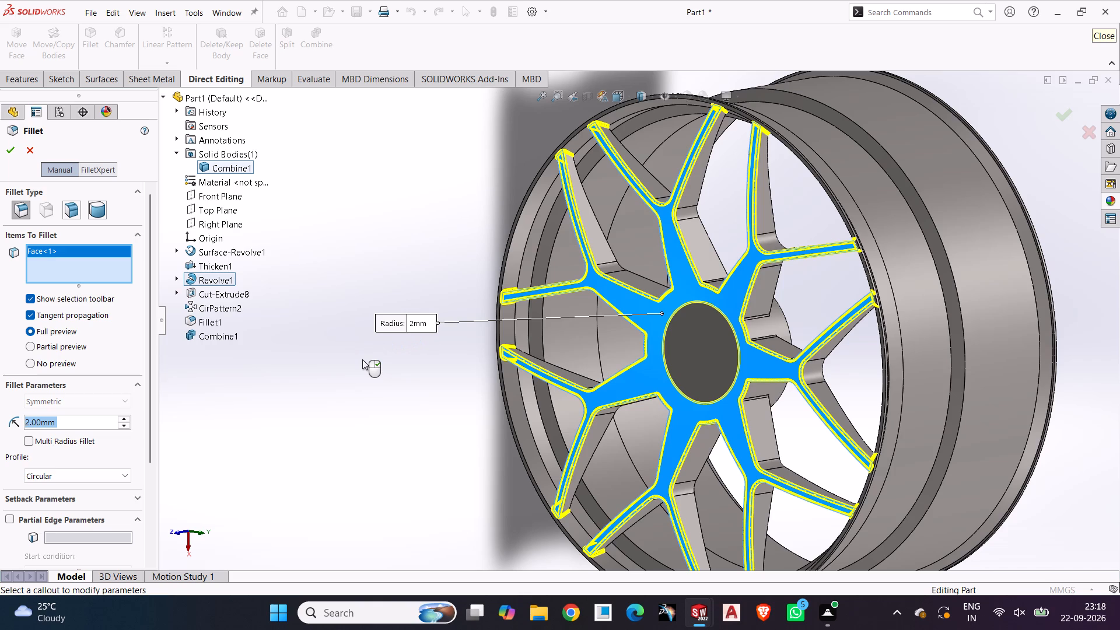
{"action": "middle_click_drag", "start_coordinate": [338, 358], "coordinate": [453, 411]}
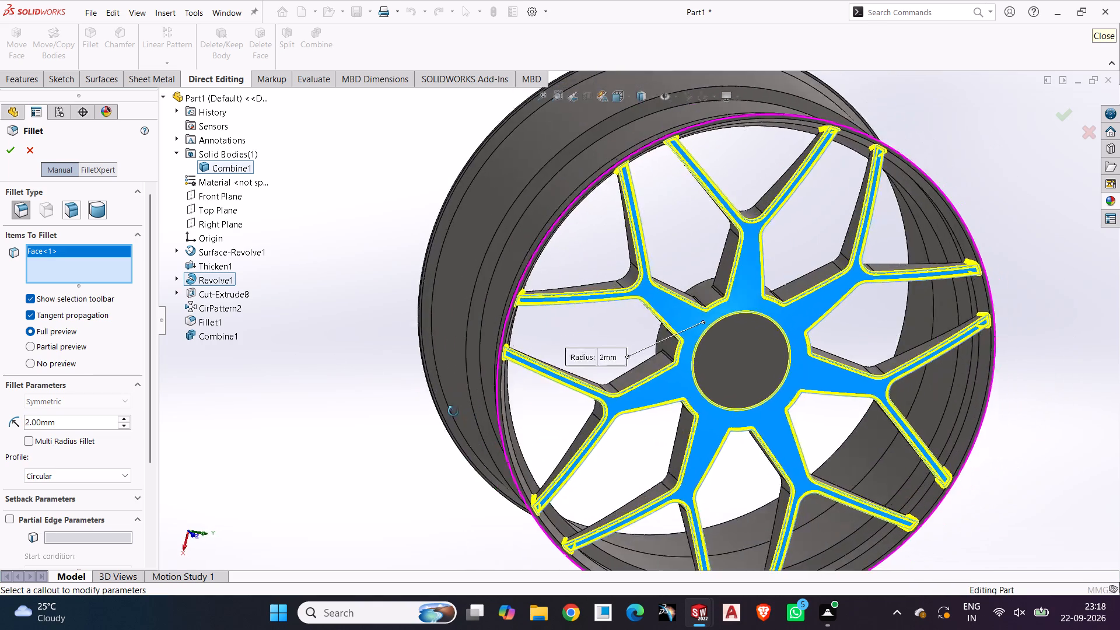
{"action": "middle_click_drag", "start_coordinate": [453, 411], "coordinate": [338, 348]}
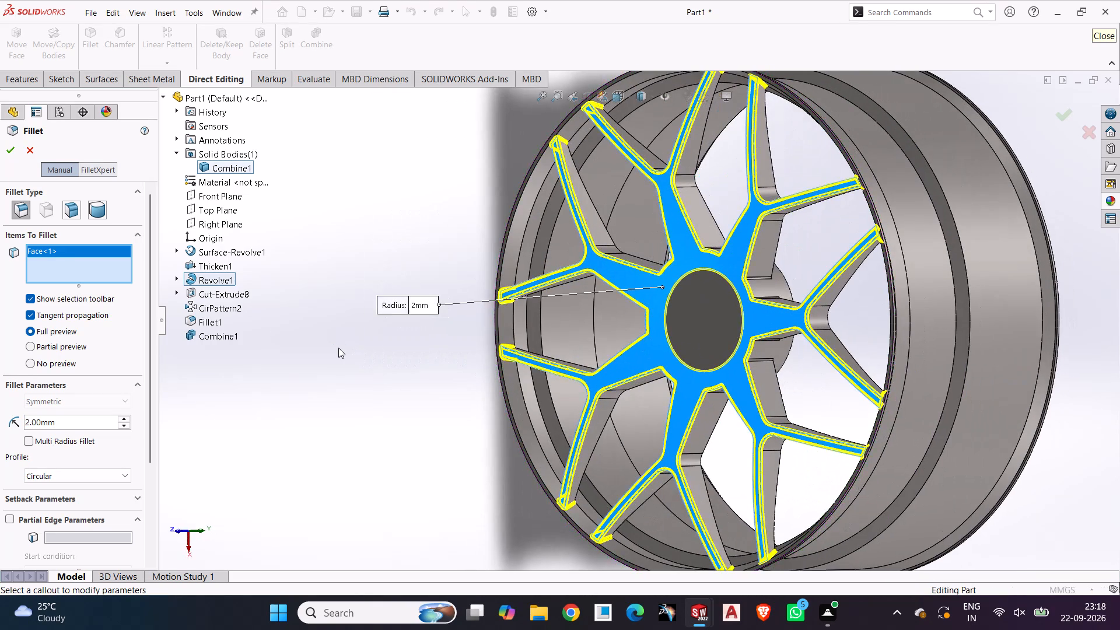
{"action": "left_click", "coordinate": [10, 156]}
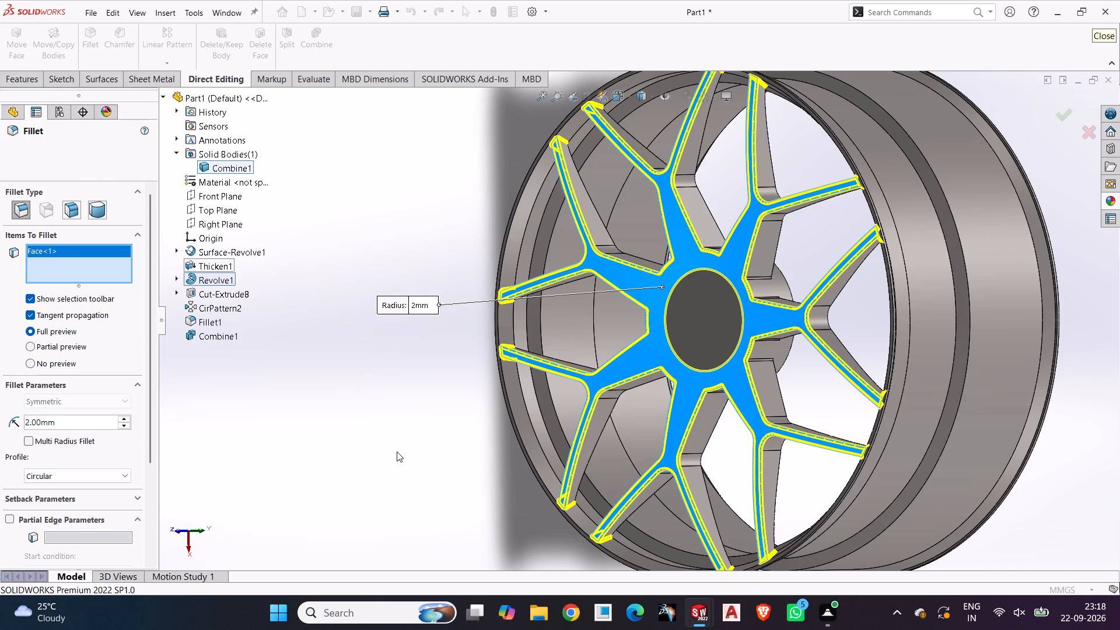
{"action": "left_click", "coordinate": [397, 452]}
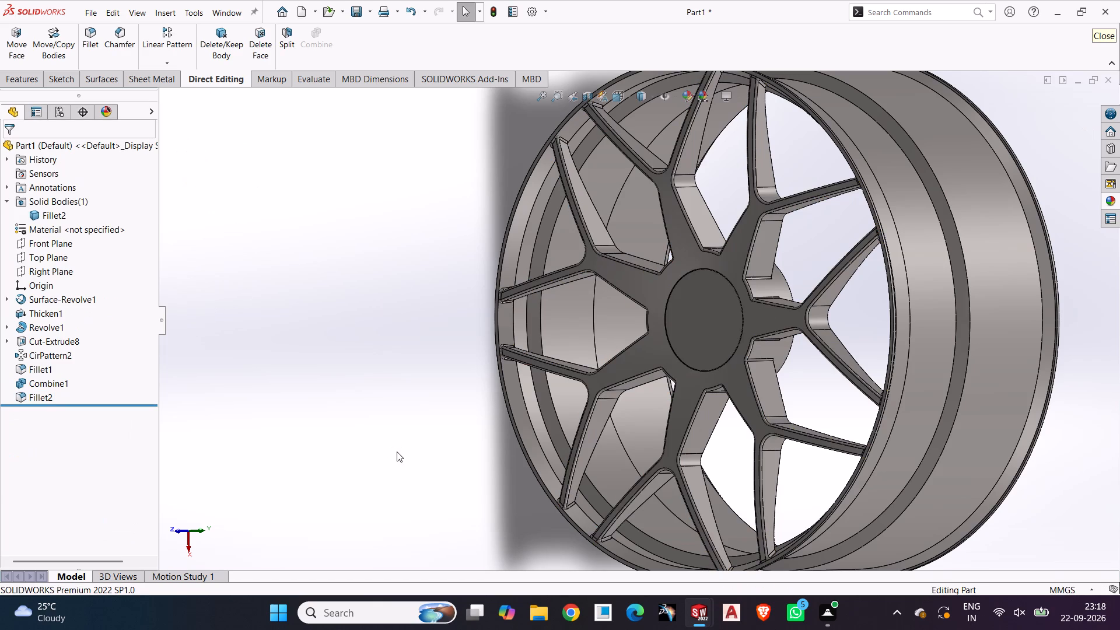
Examine the finished wheel's filleted spoke edges, hub and rim barrel from the front and from oblique side angles.
{"action": "middle_click_drag", "start_coordinate": [397, 452], "coordinate": [445, 431]}
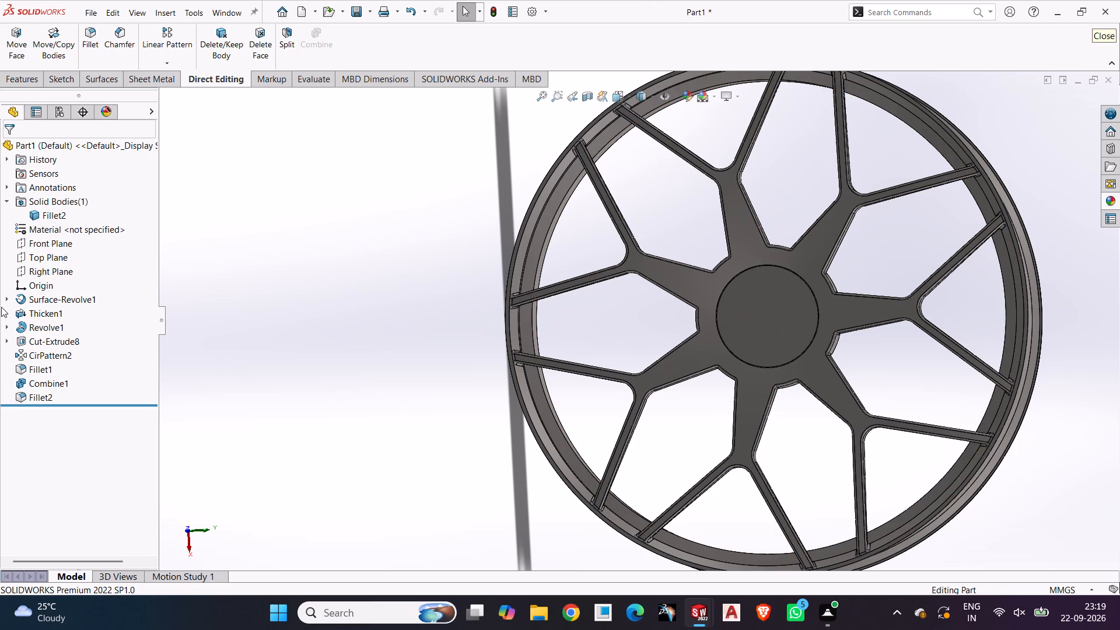
{"action": "scroll", "coordinate": [1, 307], "scroll_direction": "up", "scroll_amount": 2}
{"action": "scroll", "coordinate": [259, 283], "scroll_direction": "up", "scroll_amount": 2}
{"action": "middle_click_drag", "start_coordinate": [305, 290], "coordinate": [292, 313]}
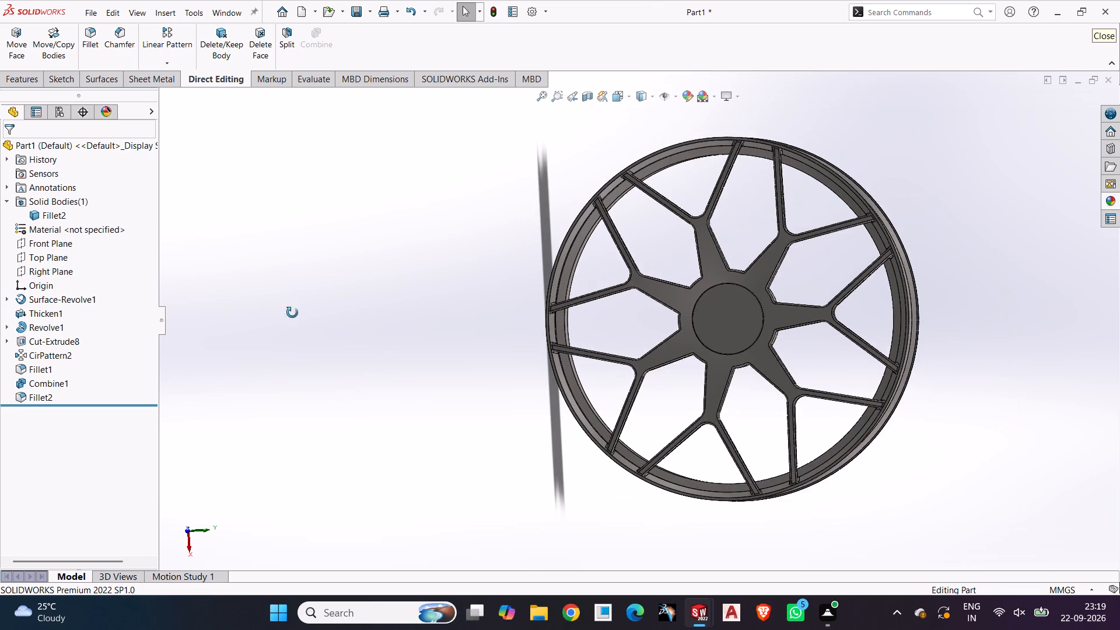
{"action": "middle_click_drag", "start_coordinate": [292, 313], "coordinate": [355, 292]}
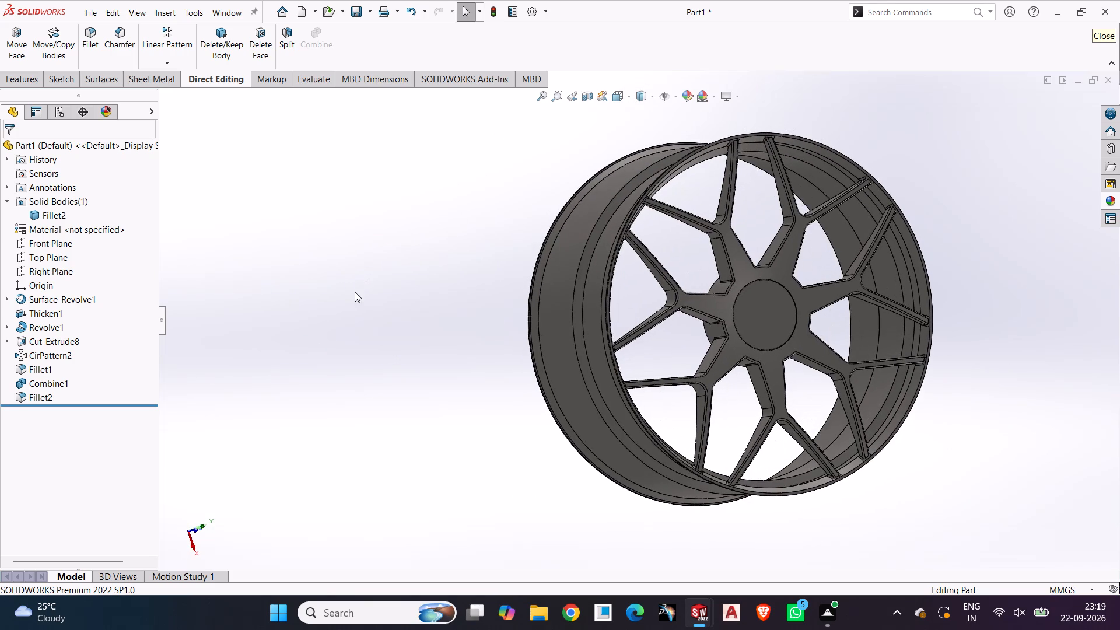
{"action": "middle_click_drag", "start_coordinate": [980, 387], "coordinate": [870, 419]}
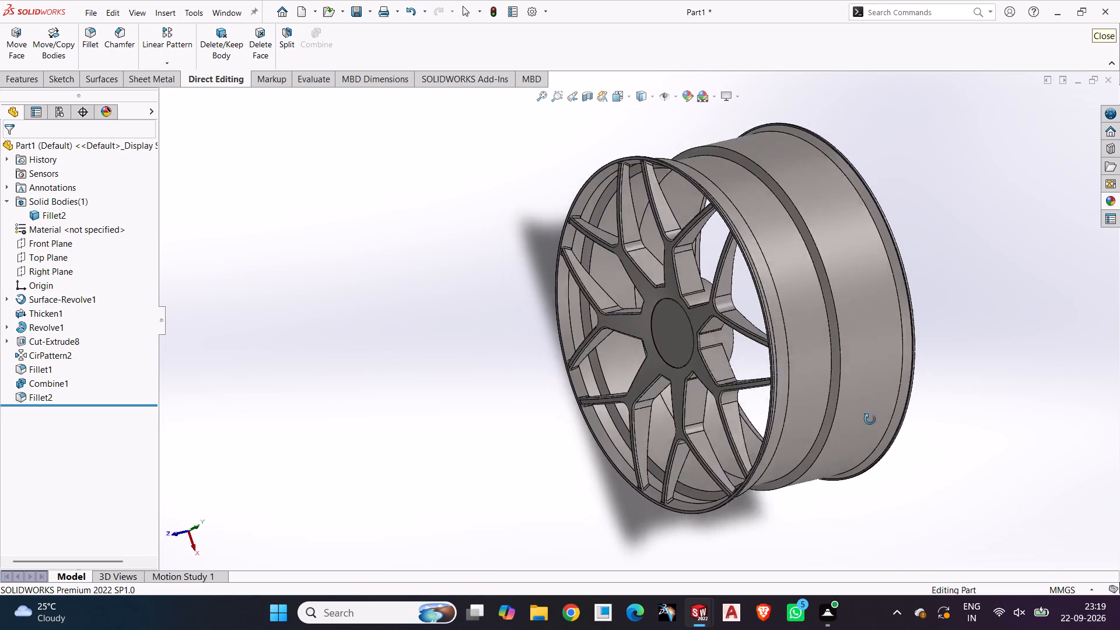
{"action": "middle_click_drag", "start_coordinate": [870, 419], "coordinate": [901, 401]}
{"action": "left_click", "coordinate": [968, 420]}
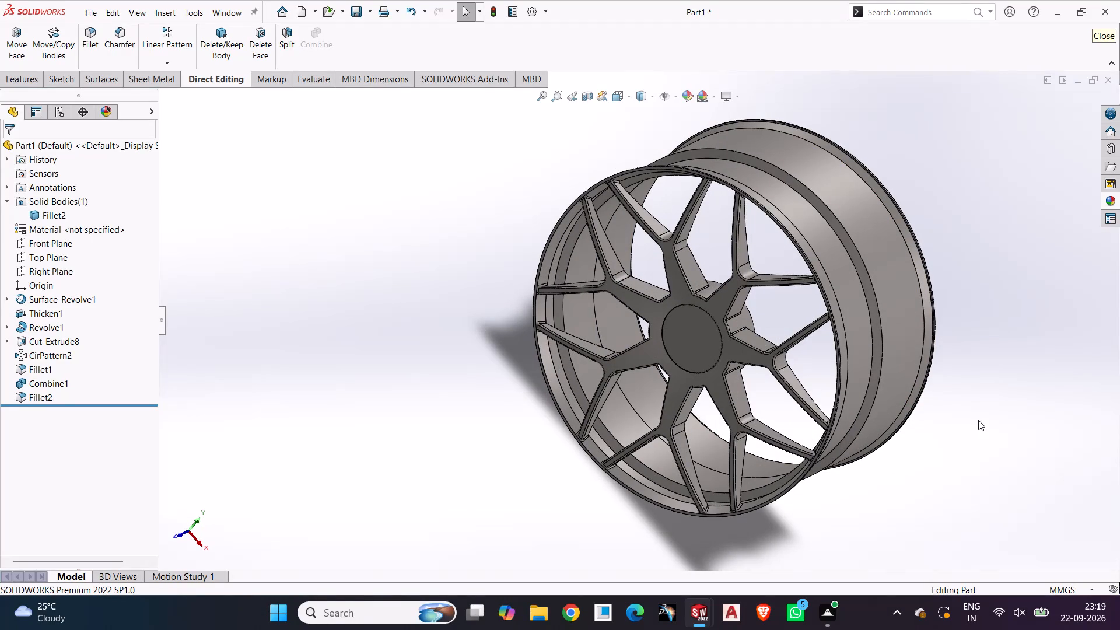
{"action": "scroll", "coordinate": [978, 420], "scroll_direction": "down", "scroll_amount": 2}
{"action": "scroll", "coordinate": [978, 419], "scroll_direction": "up", "scroll_amount": 1}
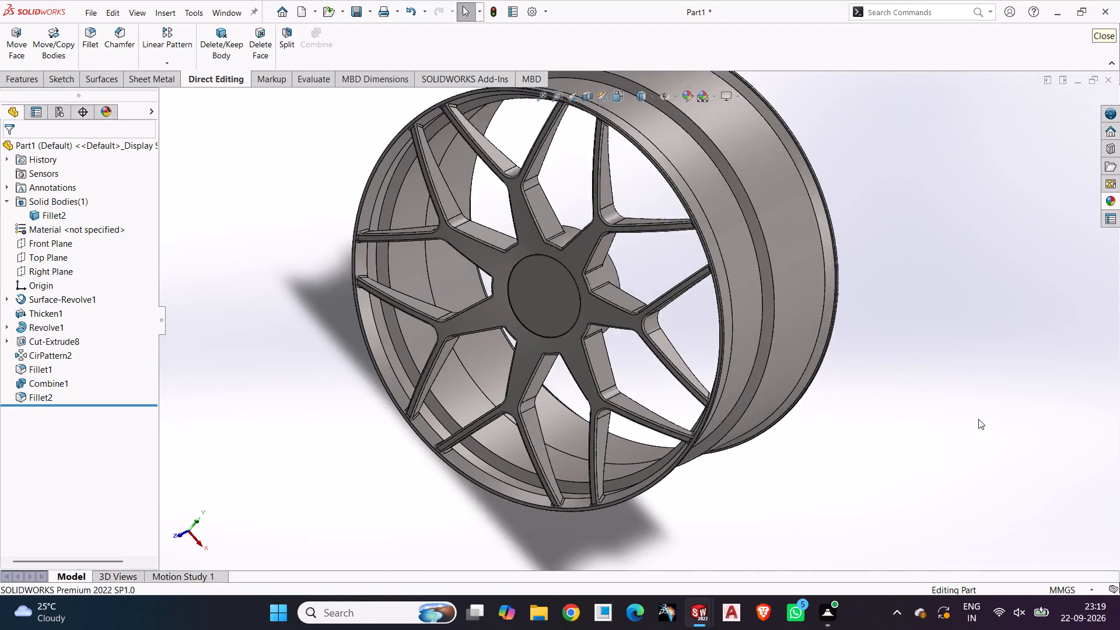
{"action": "scroll", "coordinate": [978, 419], "scroll_direction": "up", "scroll_amount": 1}
{"action": "middle_click_drag", "start_coordinate": [915, 421], "coordinate": [927, 394]}
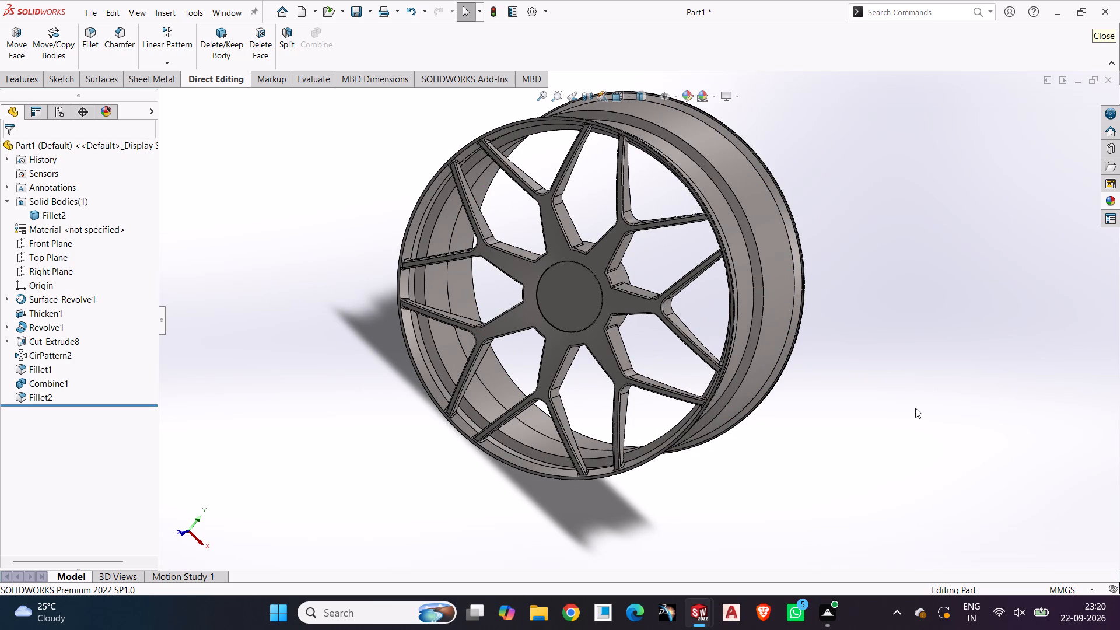
{"action": "scroll", "coordinate": [929, 377], "scroll_direction": "down", "scroll_amount": 2}
{"action": "scroll", "coordinate": [929, 377], "scroll_direction": "up", "scroll_amount": 2}
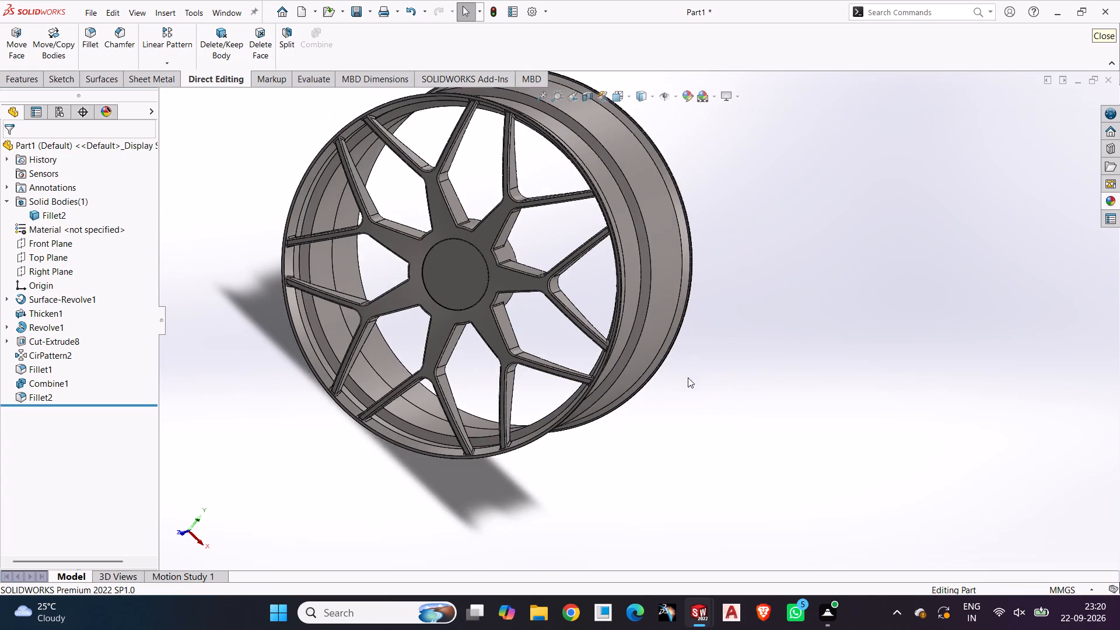
{"action": "scroll", "coordinate": [470, 366], "scroll_direction": "up", "scroll_amount": 1}
{"action": "scroll", "coordinate": [504, 330], "scroll_direction": "down", "scroll_amount": 5}
{"action": "middle_click", "coordinate": [504, 330]}
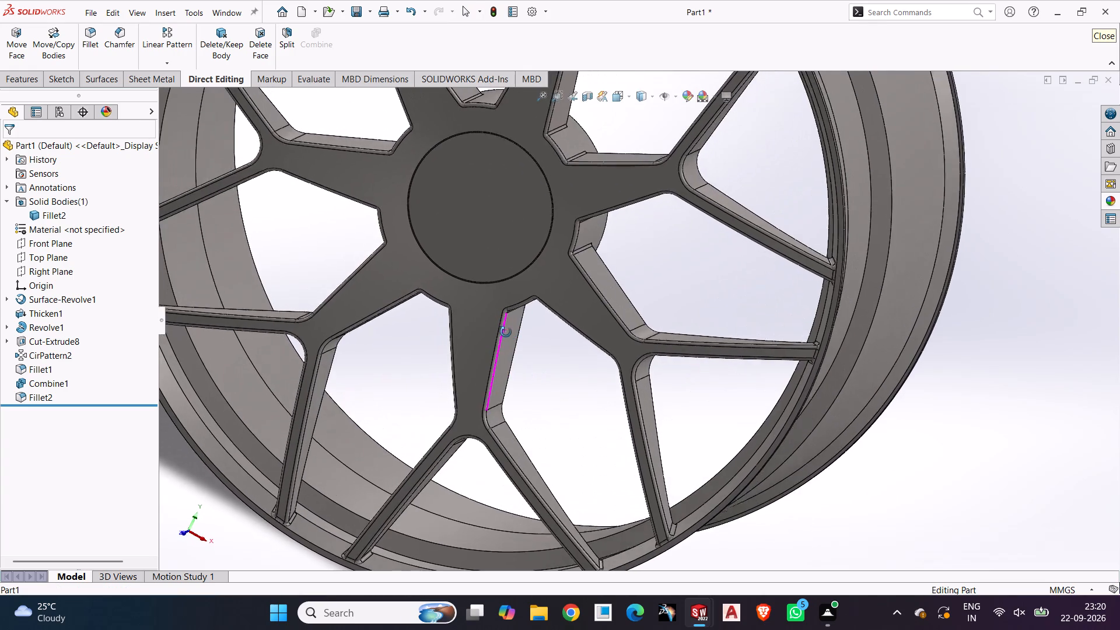
{"action": "scroll", "coordinate": [547, 317], "scroll_direction": "up", "scroll_amount": 3}
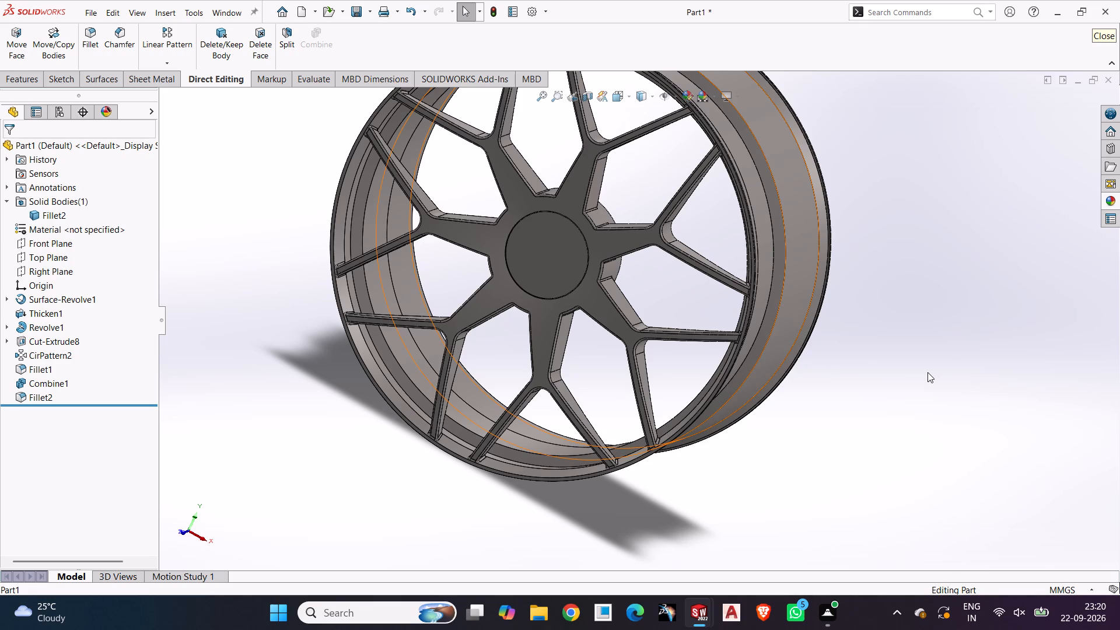
{"action": "scroll", "coordinate": [928, 369], "scroll_direction": "down", "scroll_amount": 1}
{"action": "scroll", "coordinate": [884, 350], "scroll_direction": "up", "scroll_amount": 1}
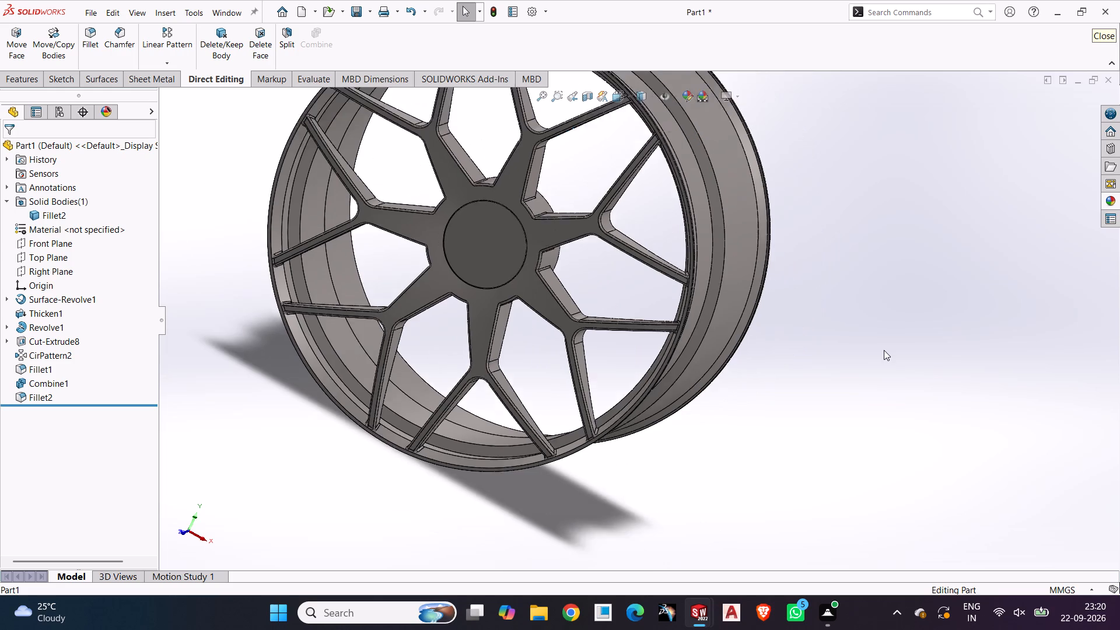
{"action": "scroll", "coordinate": [884, 350], "scroll_direction": "up", "scroll_amount": 1}
{"action": "scroll", "coordinate": [883, 348], "scroll_direction": "down", "scroll_amount": 1}
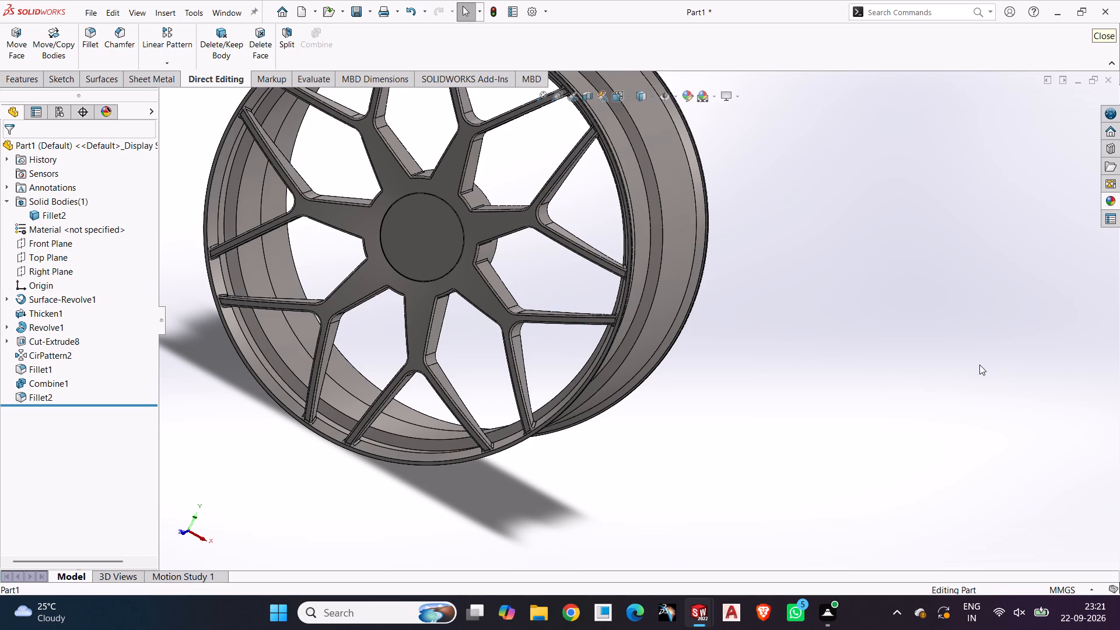
{"action": "scroll", "coordinate": [871, 339], "scroll_direction": "down", "scroll_amount": 2}
{"action": "scroll", "coordinate": [737, 327], "scroll_direction": "up", "scroll_amount": 3}
{"action": "scroll", "coordinate": [646, 216], "scroll_direction": "up", "scroll_amount": 1}
{"action": "scroll", "coordinate": [555, 186], "scroll_direction": "down", "scroll_amount": 3}
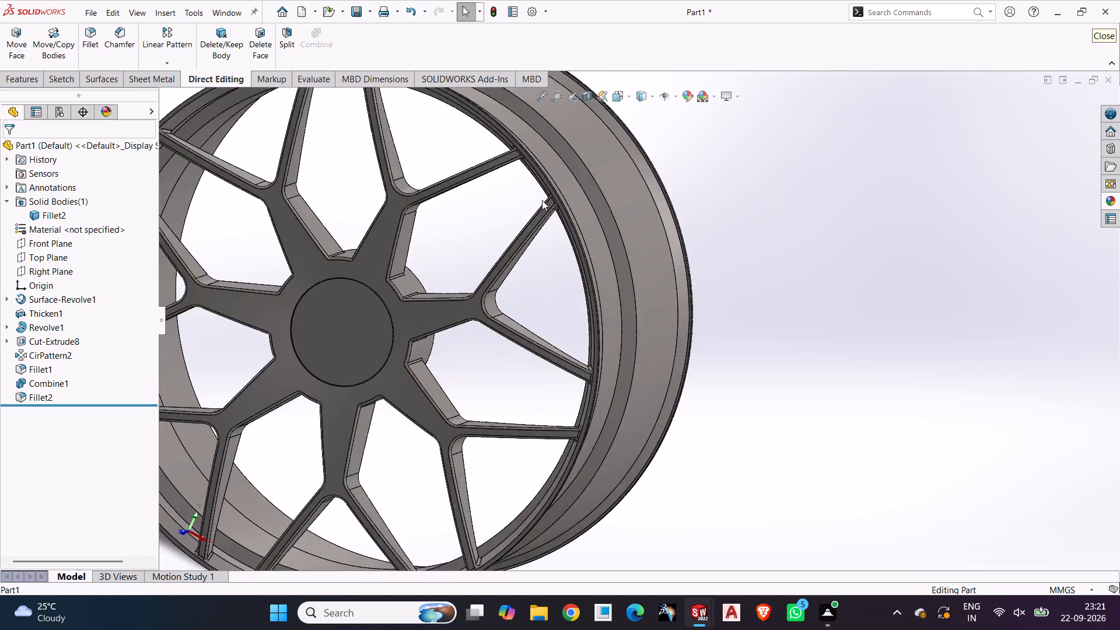
{"action": "scroll", "coordinate": [429, 217], "scroll_direction": "up", "scroll_amount": 3}
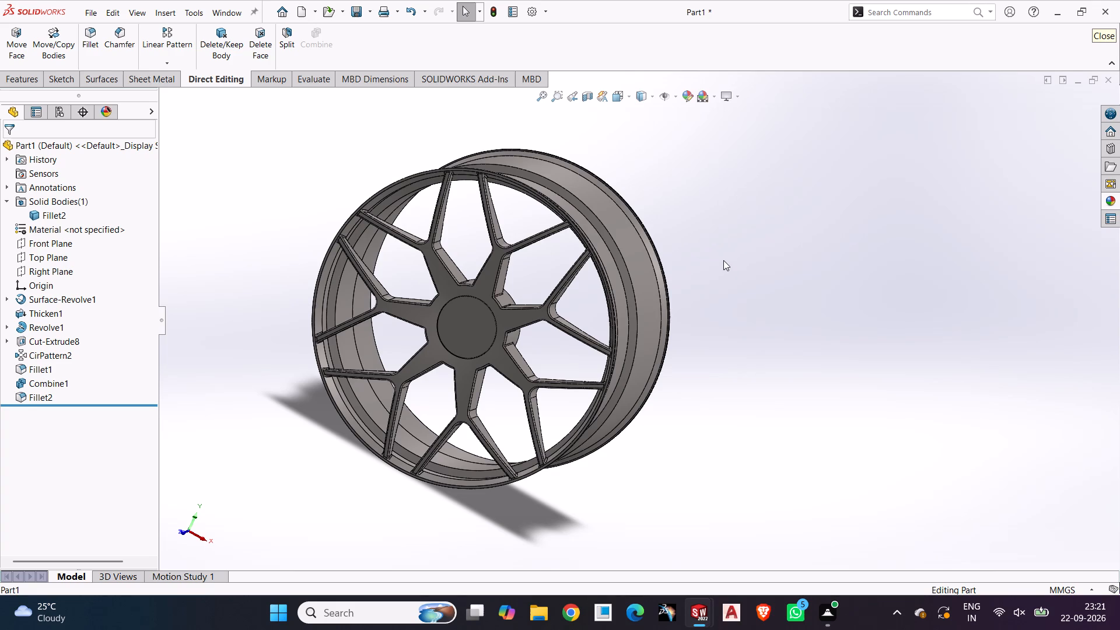
{"action": "scroll", "coordinate": [673, 416], "scroll_direction": "down", "scroll_amount": 1}
{"action": "middle_click_drag", "start_coordinate": [673, 414], "coordinate": [668, 414]}
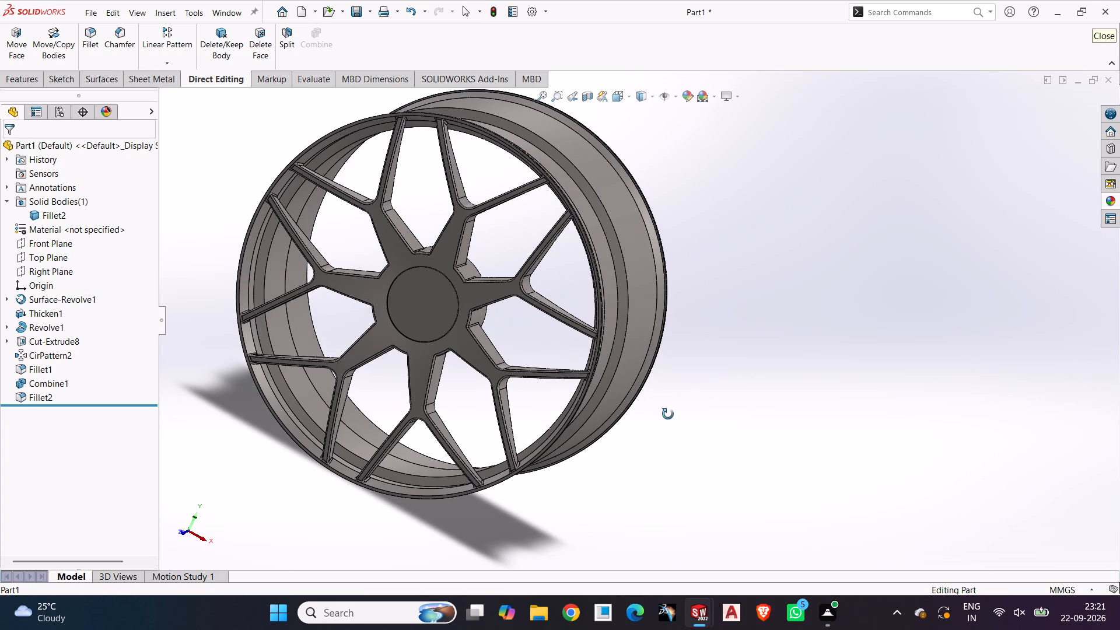
{"action": "middle_click_drag", "start_coordinate": [668, 414], "coordinate": [616, 395]}
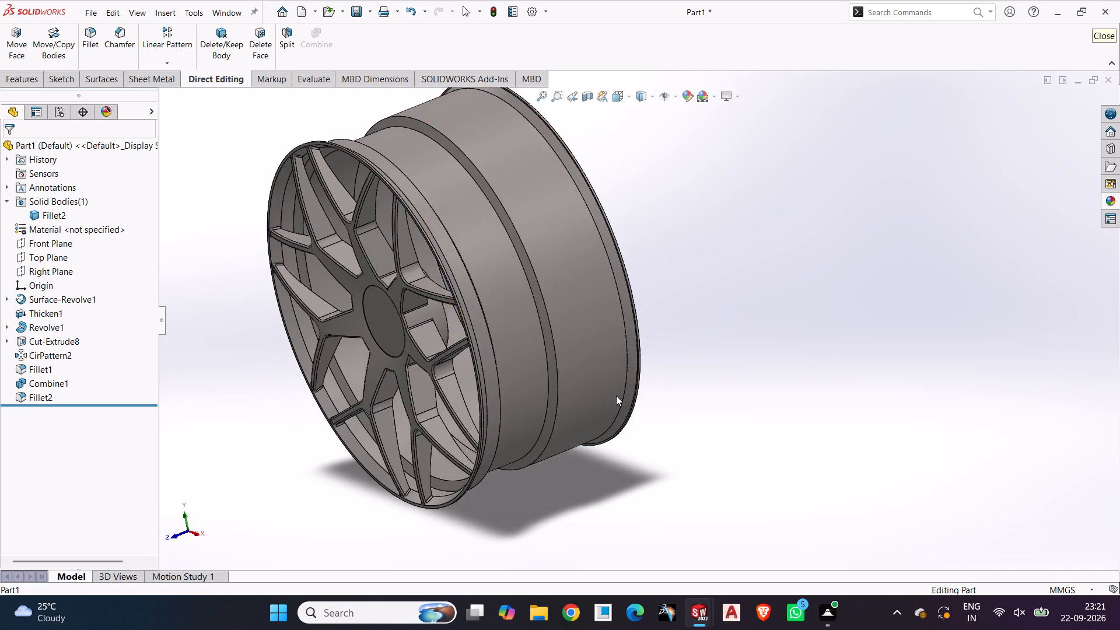
{"action": "scroll", "coordinate": [692, 368], "scroll_direction": "up", "scroll_amount": 1}
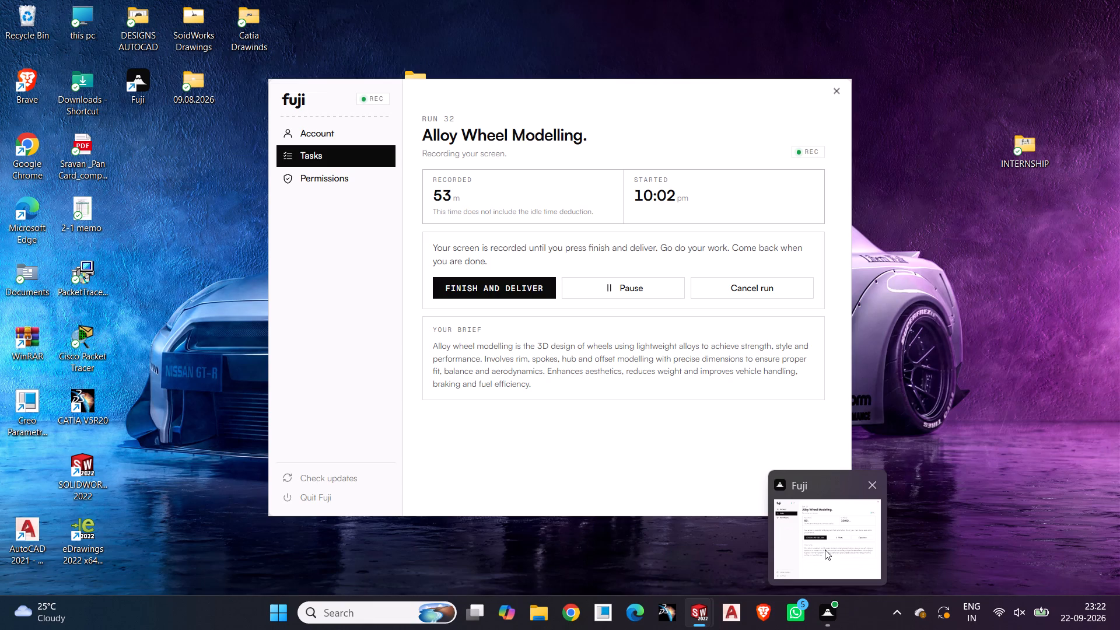
{"action": "scroll", "coordinate": [605, 339], "scroll_direction": "down", "scroll_amount": 1}
{"action": "scroll", "coordinate": [604, 339], "scroll_direction": "up", "scroll_amount": 1}
{"action": "middle_click", "coordinate": [604, 339]}
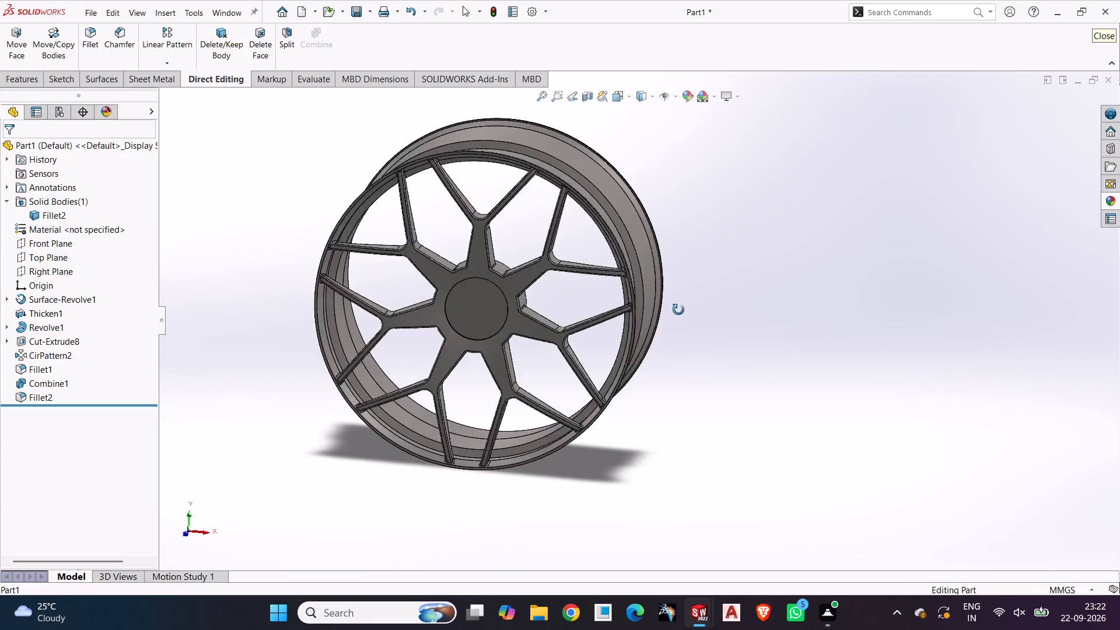
{"action": "left_click", "coordinate": [765, 362]}
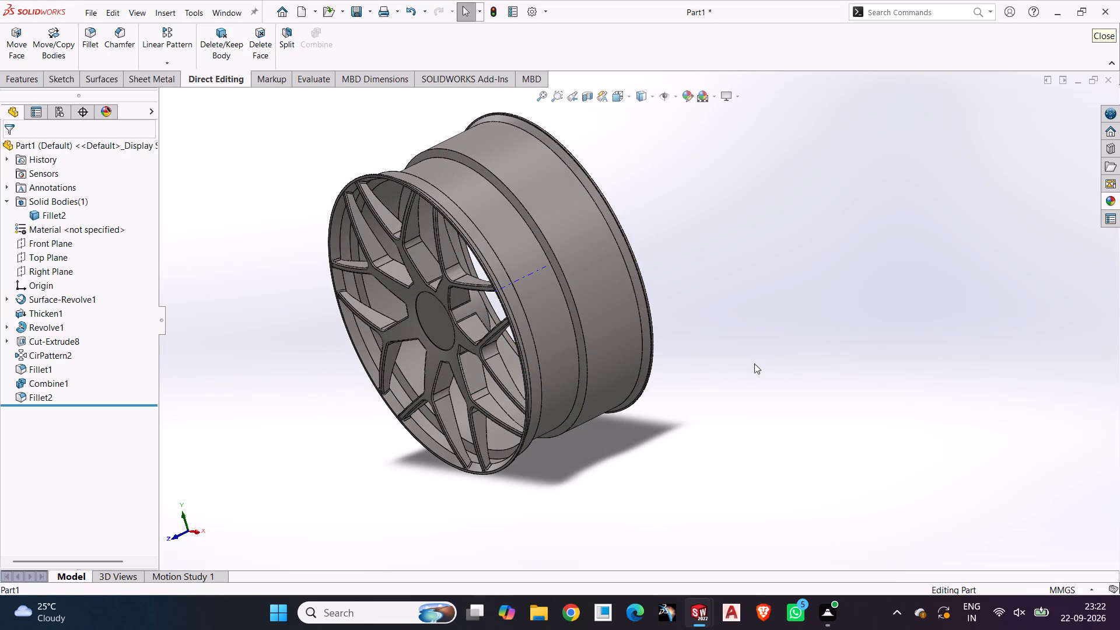
{"action": "scroll", "coordinate": [754, 363], "scroll_direction": "down", "scroll_amount": 1}
{"action": "scroll", "coordinate": [754, 363], "scroll_direction": "up", "scroll_amount": 1}
{"action": "middle_click_drag", "start_coordinate": [754, 363], "coordinate": [796, 373]}
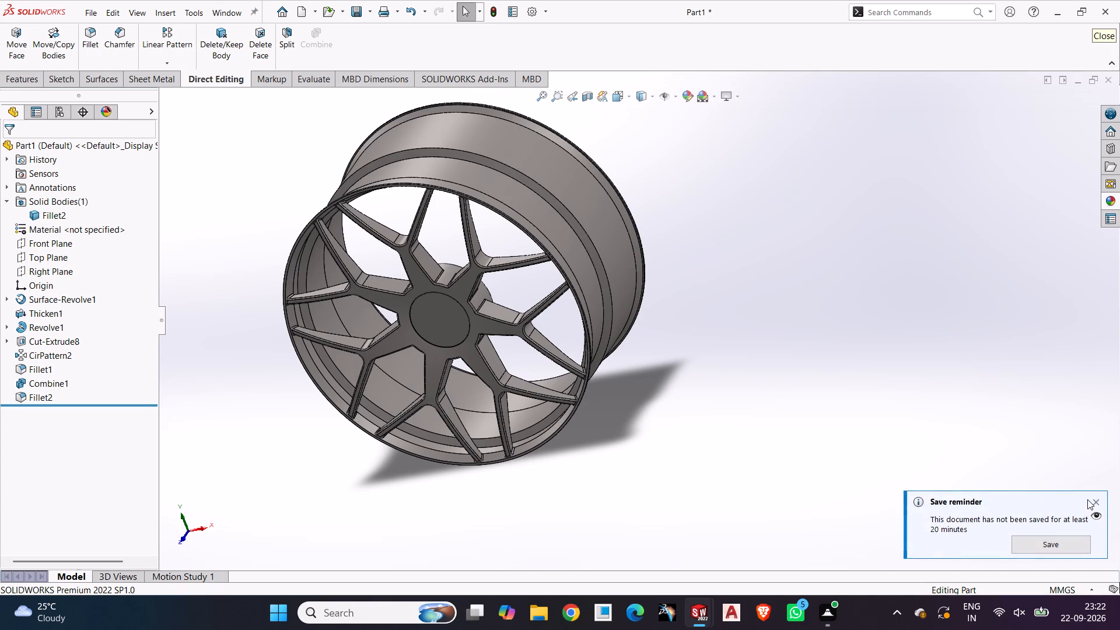
Dismiss the save reminder without saving the part.
{"action": "left_click", "coordinate": [1093, 504]}
Dismiss the save reminder without saving the part.
{"action": "left_click", "coordinate": [922, 445]}
{"action": "left_click", "coordinate": [1094, 501]}
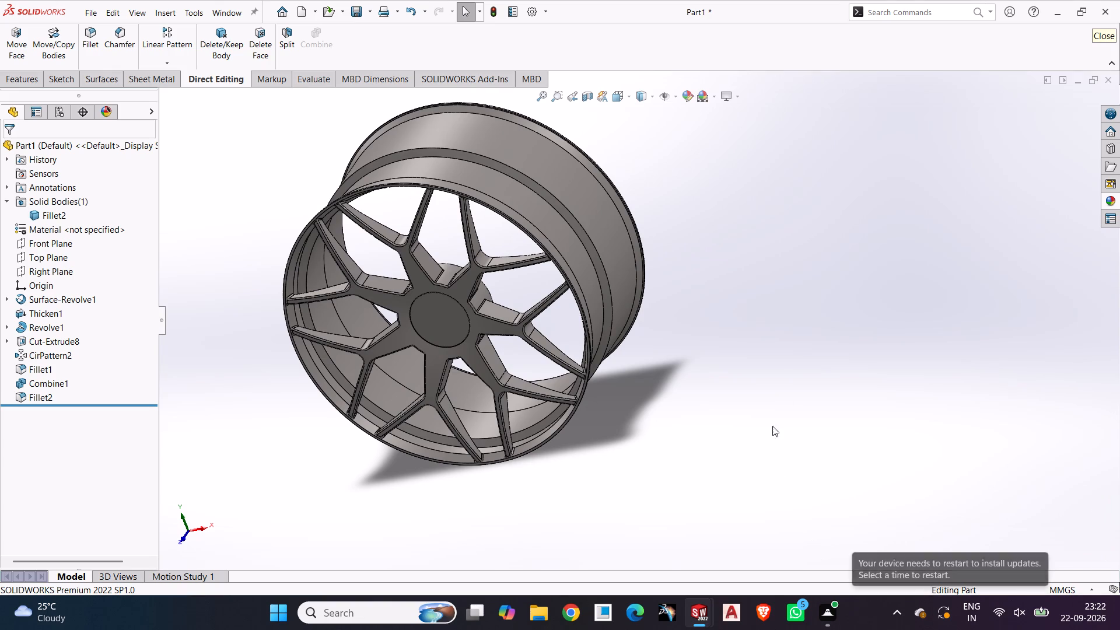
Examine the whole wheel's spoke face, rim barrel and outer lips from the front and from oblique angles on both sides.
{"action": "middle_click_drag", "start_coordinate": [771, 365], "coordinate": [722, 328]}
{"action": "scroll", "coordinate": [721, 328], "scroll_direction": "down", "scroll_amount": 1}
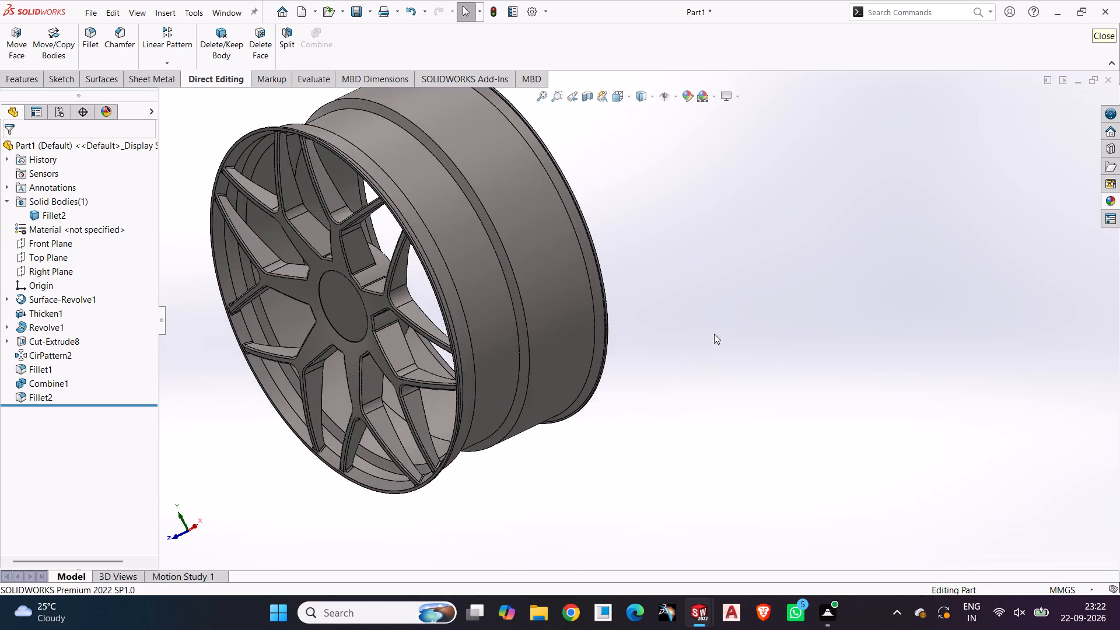
{"action": "scroll", "coordinate": [706, 336], "scroll_direction": "up", "scroll_amount": 2}
{"action": "middle_click_drag", "start_coordinate": [617, 309], "coordinate": [619, 281]}
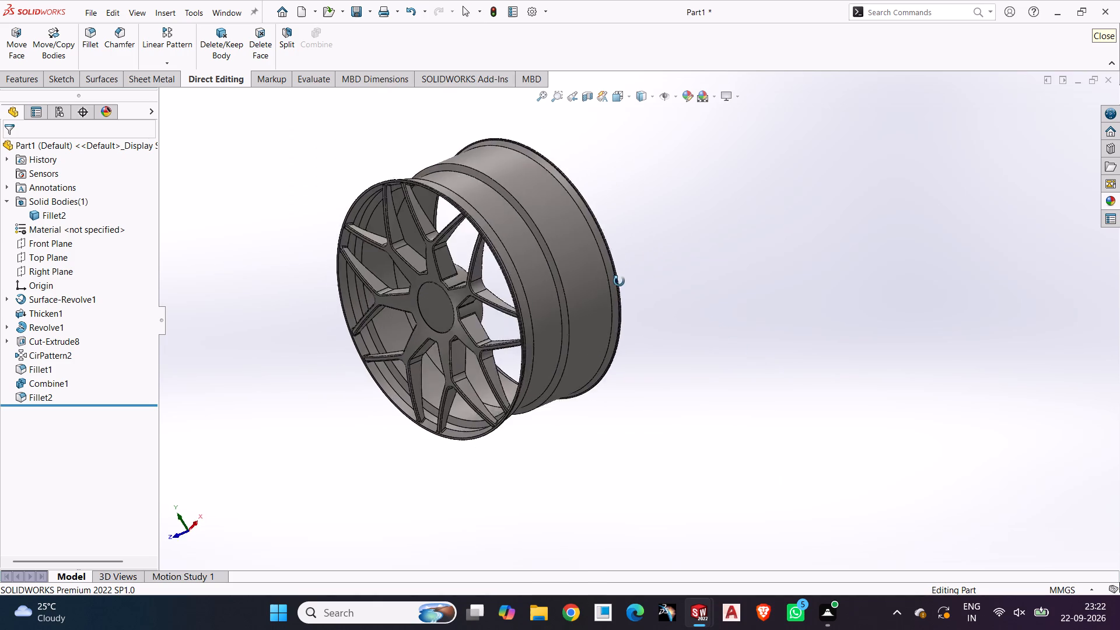
{"action": "middle_click_drag", "start_coordinate": [619, 281], "coordinate": [603, 258]}
{"action": "scroll", "coordinate": [602, 259], "scroll_direction": "down", "scroll_amount": 3}
{"action": "scroll", "coordinate": [473, 327], "scroll_direction": "up", "scroll_amount": 3}
{"action": "middle_click_drag", "start_coordinate": [471, 326], "coordinate": [525, 277]}
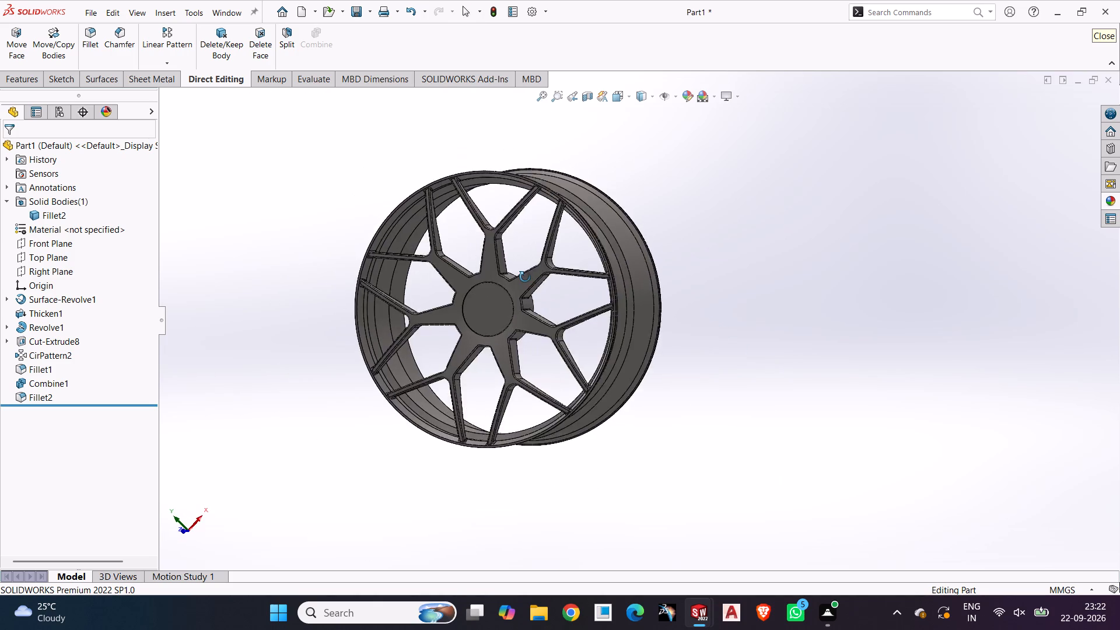
{"action": "scroll", "coordinate": [525, 277], "scroll_direction": "down", "scroll_amount": 4}
{"action": "middle_click_drag", "start_coordinate": [525, 277], "coordinate": [525, 281]}
{"action": "middle_click_drag", "start_coordinate": [638, 324], "coordinate": [599, 331]}
{"action": "scroll", "coordinate": [599, 331], "scroll_direction": "up", "scroll_amount": 3}
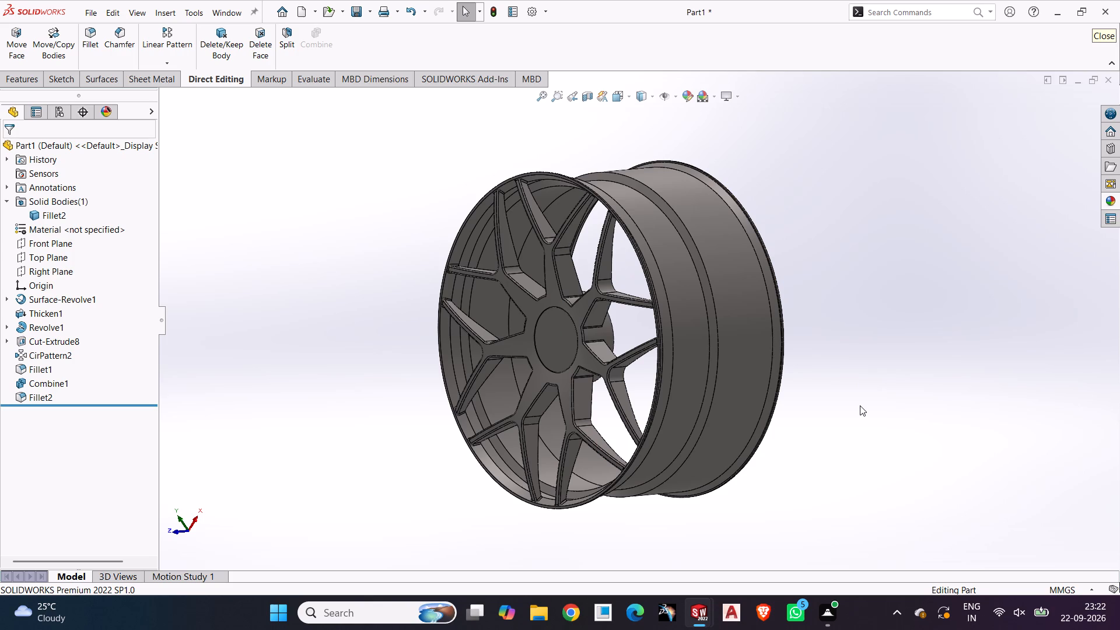
{"action": "middle_click_drag", "start_coordinate": [891, 386], "coordinate": [924, 379]}
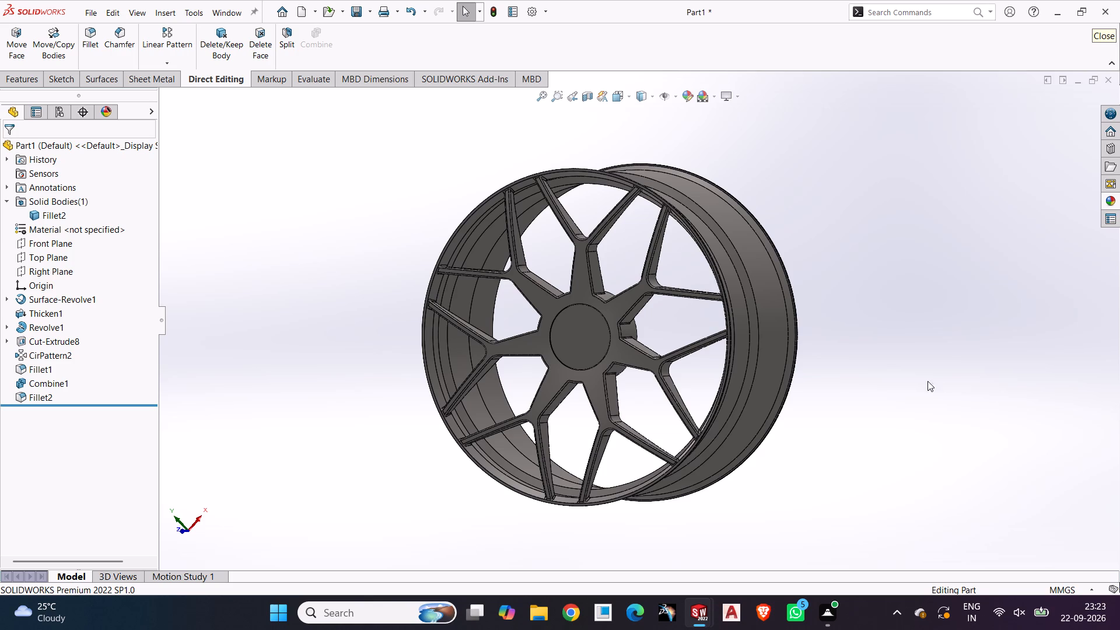
{"action": "middle_click_drag", "start_coordinate": [942, 388], "coordinate": [946, 372]}
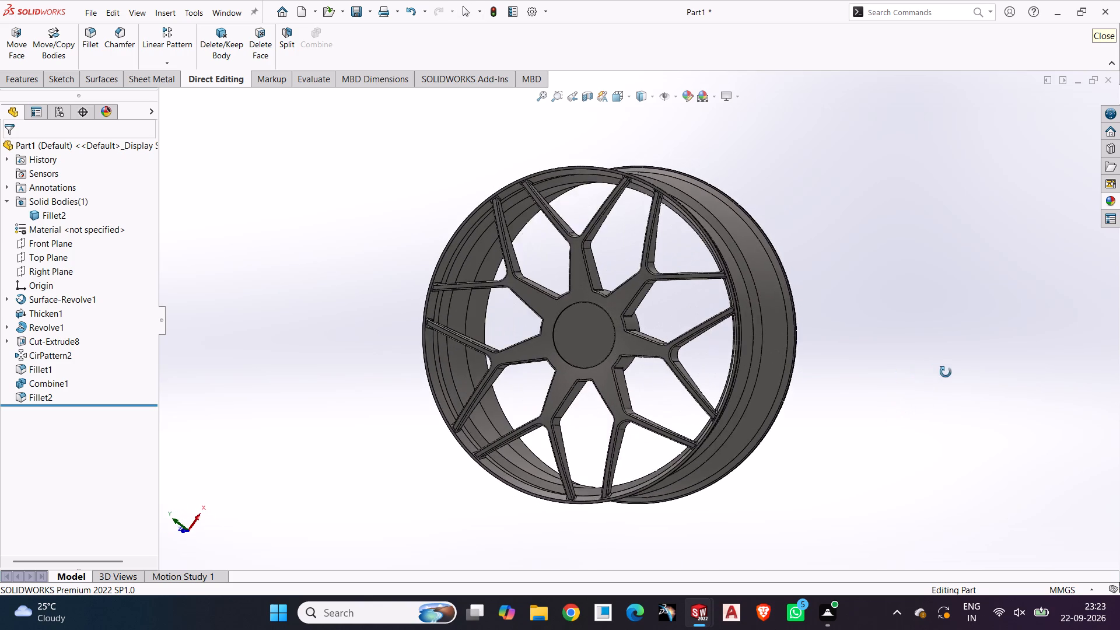
{"action": "middle_click_drag", "start_coordinate": [946, 372], "coordinate": [934, 381]}
{"action": "scroll", "coordinate": [911, 392], "scroll_direction": "down", "scroll_amount": 2}
{"action": "scroll", "coordinate": [730, 387], "scroll_direction": "up", "scroll_amount": 2}
{"action": "middle_click_drag", "start_coordinate": [591, 314], "coordinate": [633, 294]}
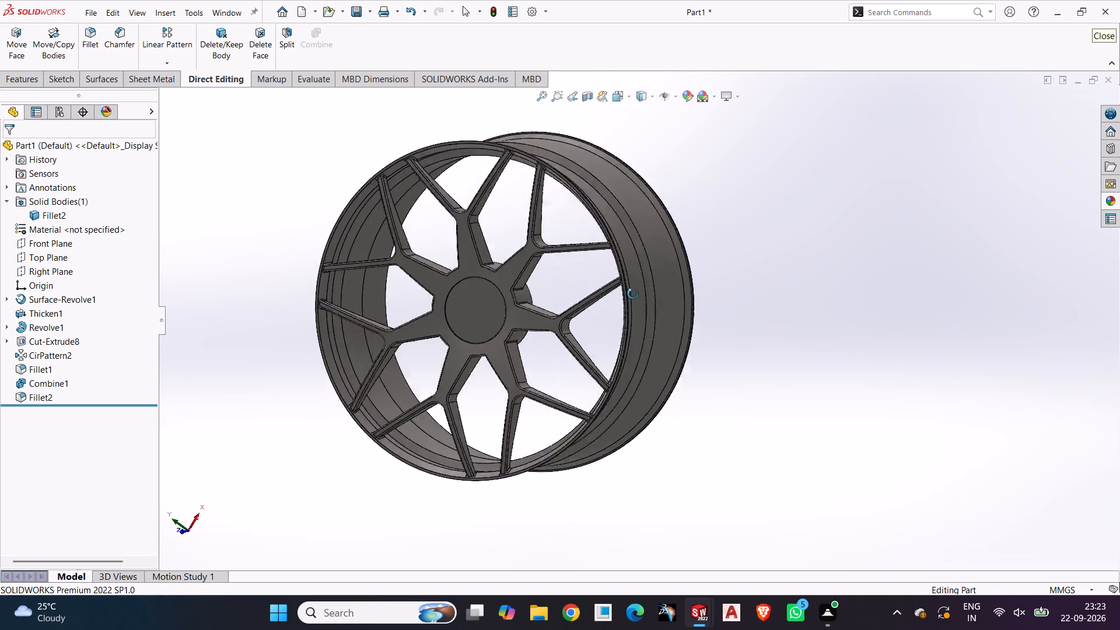
{"action": "middle_click_drag", "start_coordinate": [633, 294], "coordinate": [568, 339]}
{"action": "scroll", "coordinate": [633, 294], "scroll_direction": "down", "scroll_amount": 1}
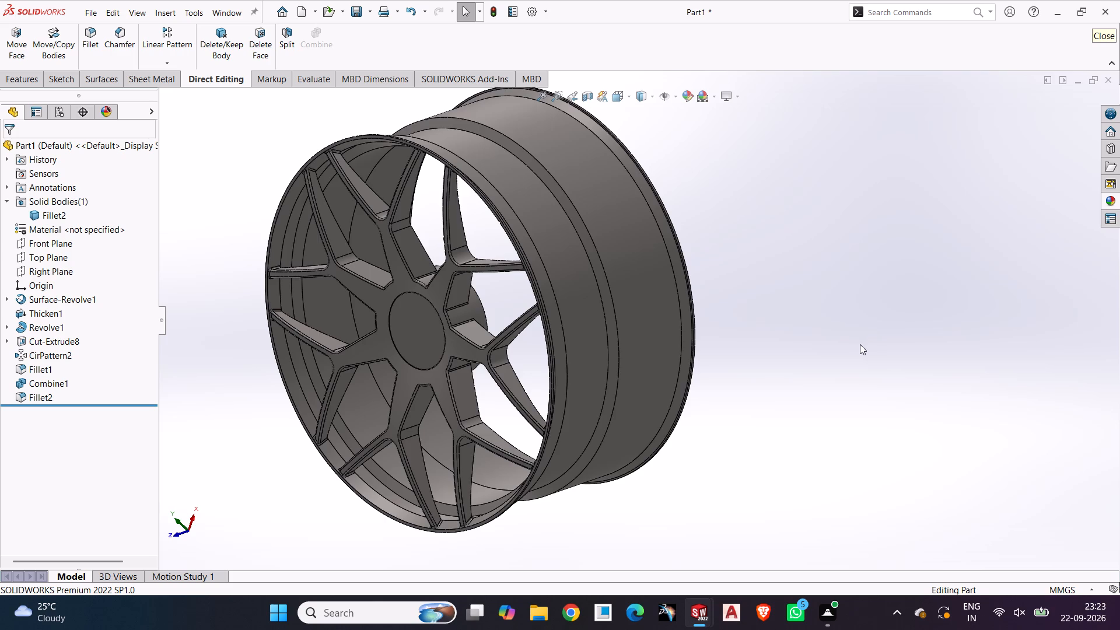
{"action": "middle_click_drag", "start_coordinate": [859, 344], "coordinate": [870, 333]}
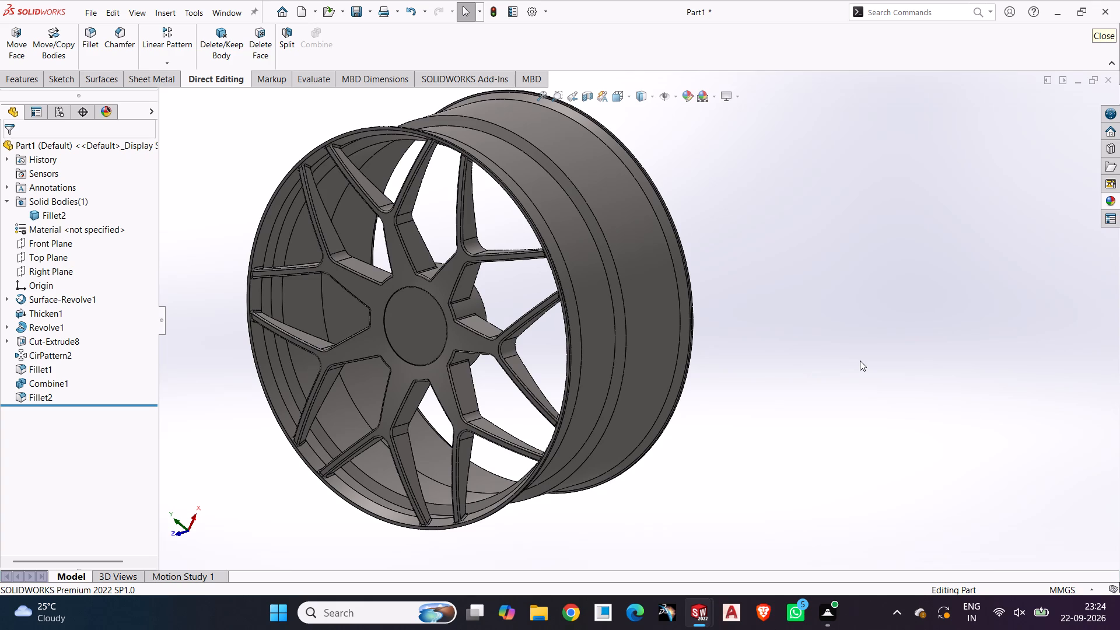
{"action": "middle_click_drag", "start_coordinate": [861, 358], "coordinate": [896, 374]}
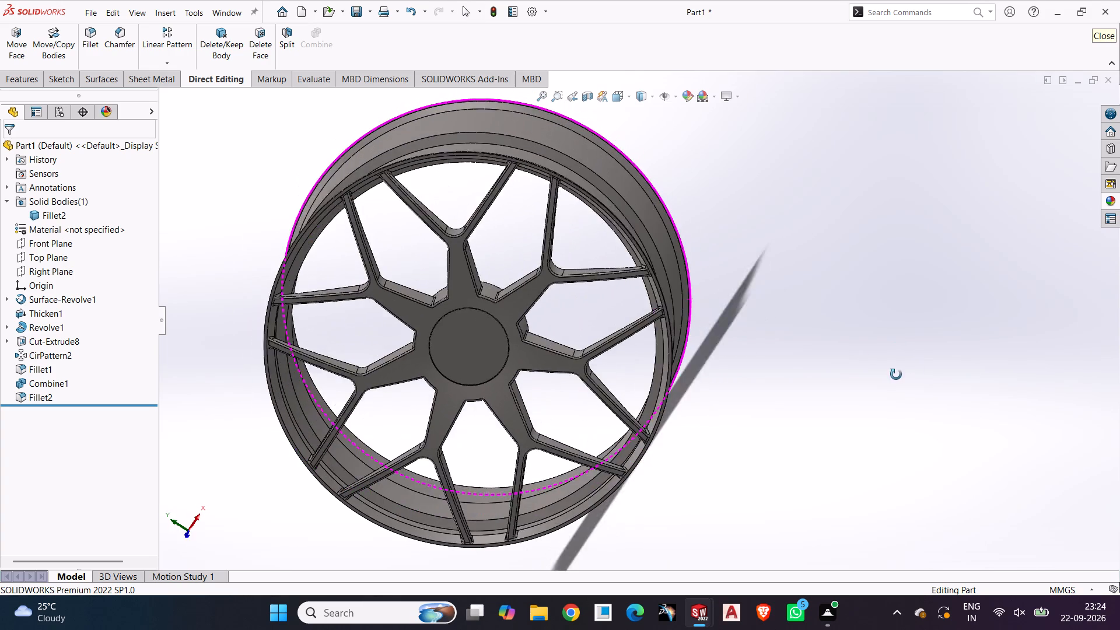
{"action": "middle_click_drag", "start_coordinate": [896, 374], "coordinate": [892, 375]}
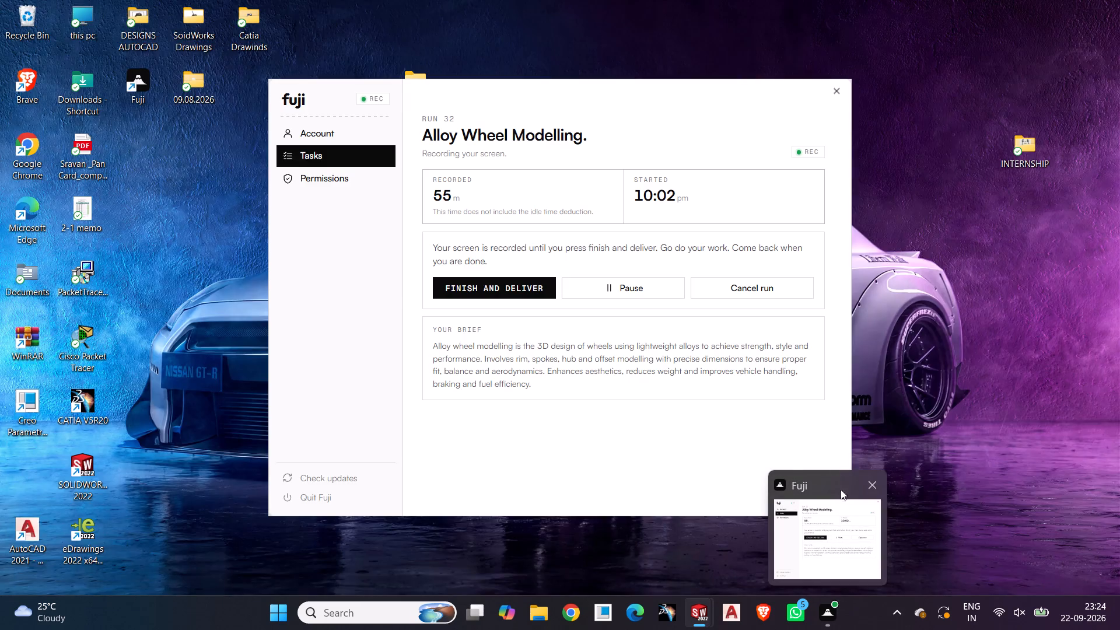
{"action": "middle_click_drag", "start_coordinate": [868, 366], "coordinate": [826, 360]}
{"action": "scroll", "coordinate": [826, 360], "scroll_direction": "up", "scroll_amount": 1}
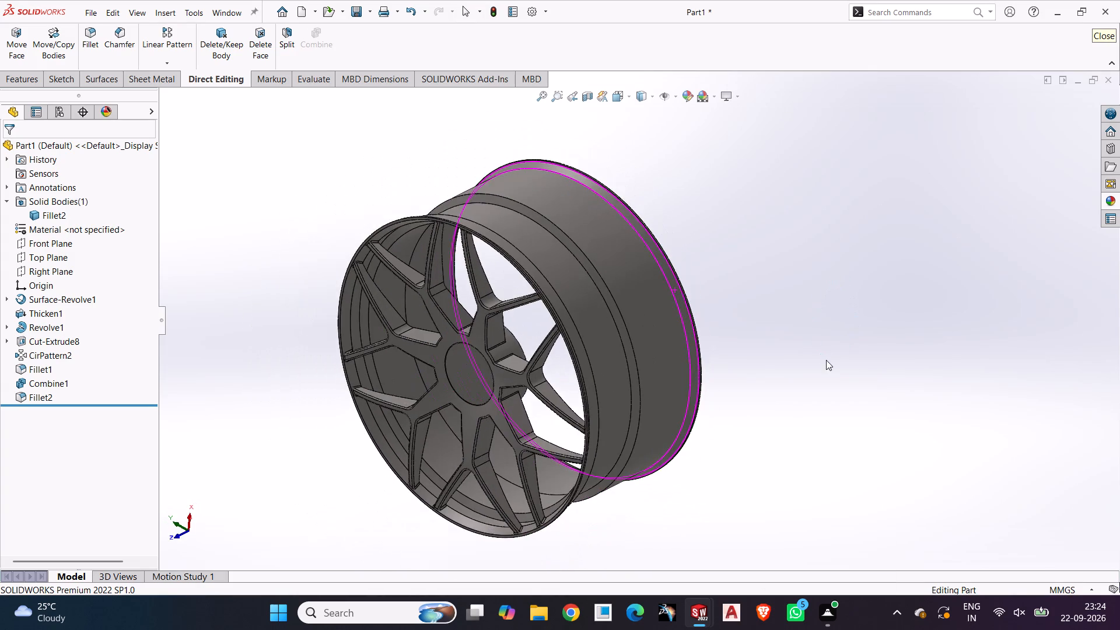
{"action": "scroll", "coordinate": [758, 360], "scroll_direction": "down", "scroll_amount": 3}
{"action": "scroll", "coordinate": [684, 365], "scroll_direction": "up", "scroll_amount": 3}
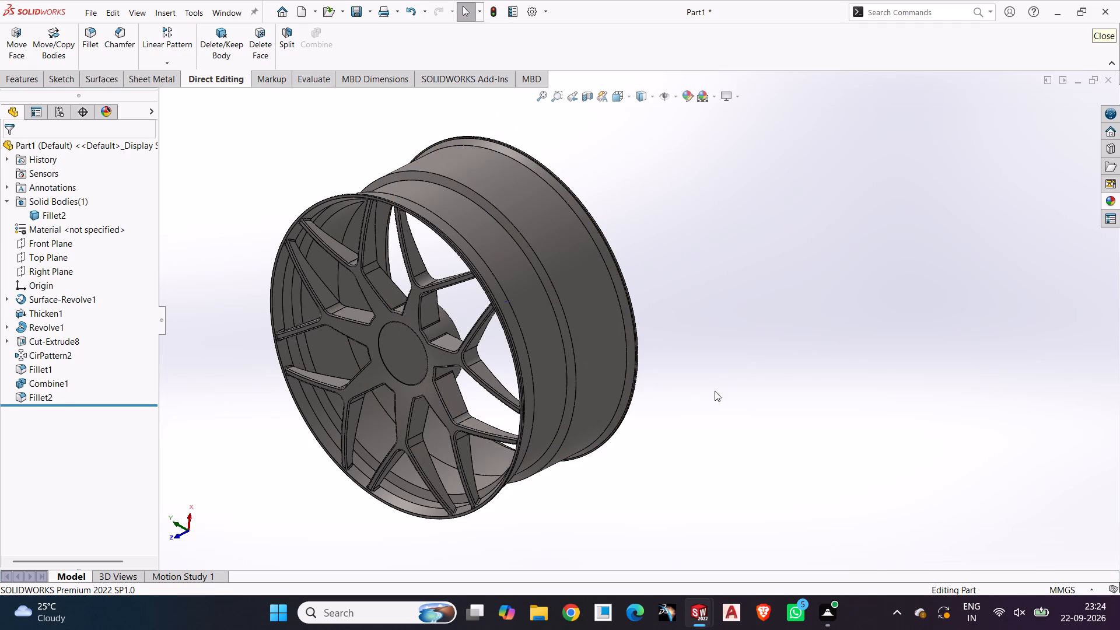
{"action": "scroll", "coordinate": [715, 391], "scroll_direction": "up", "scroll_amount": 1}
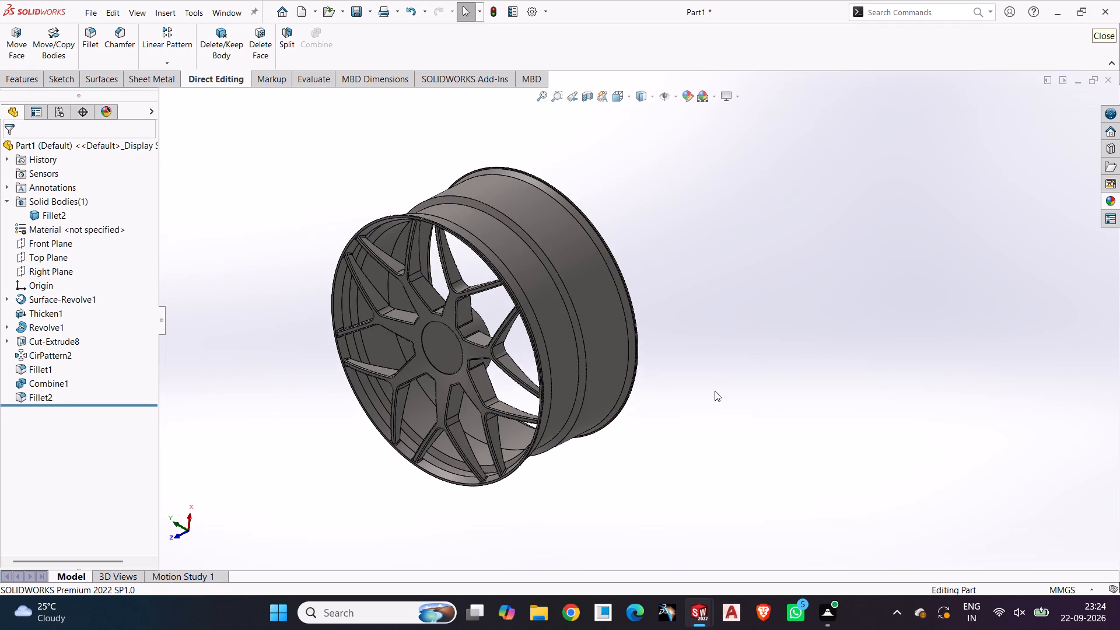
{"action": "scroll", "coordinate": [715, 391], "scroll_direction": "down", "scroll_amount": 1}
{"action": "middle_click_drag", "start_coordinate": [715, 391], "coordinate": [706, 348]}
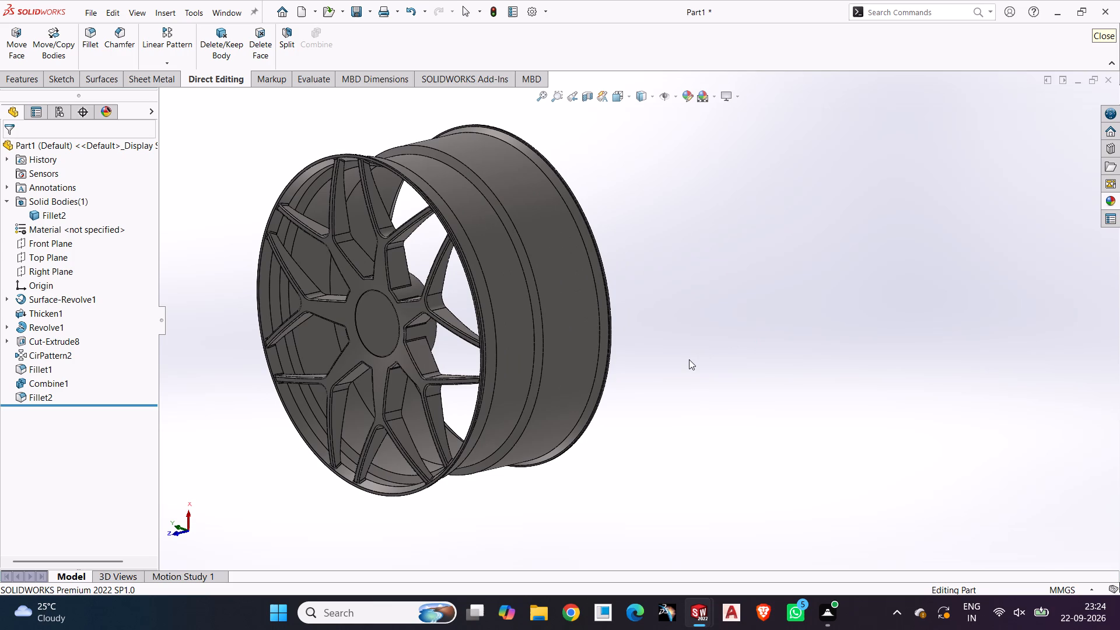
{"action": "middle_click_drag", "start_coordinate": [724, 377], "coordinate": [826, 359]}
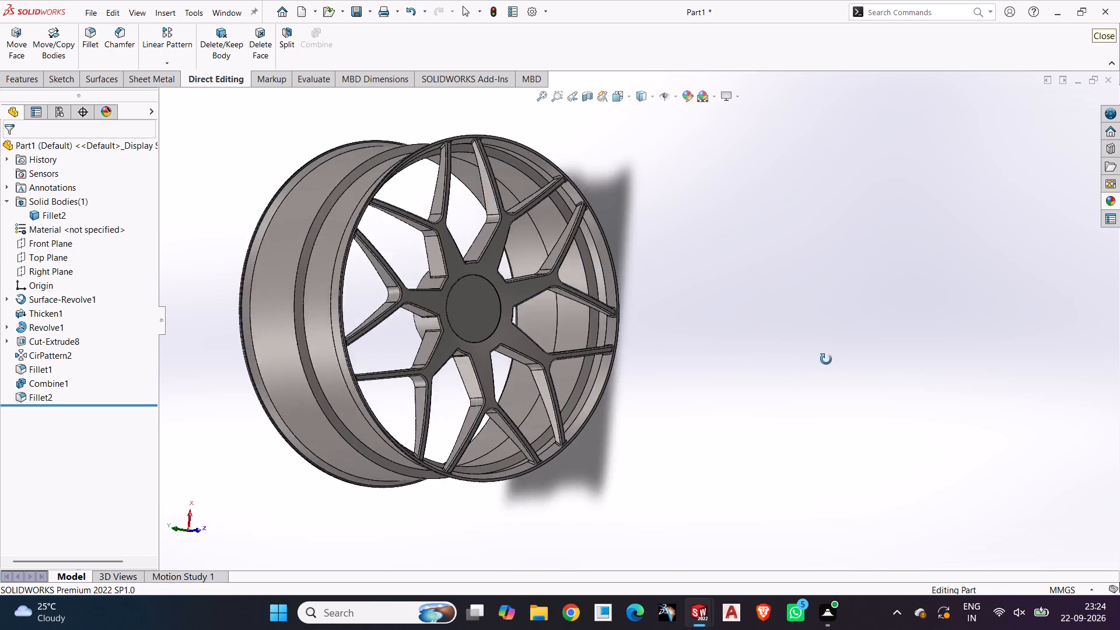
{"action": "middle_click_drag", "start_coordinate": [826, 359], "coordinate": [732, 383]}
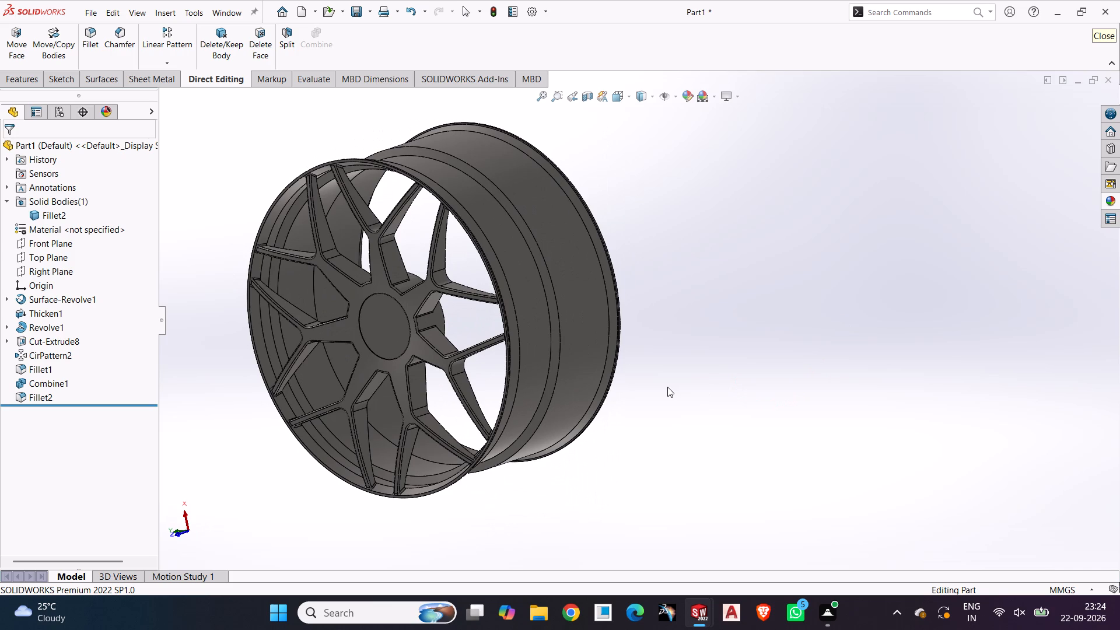
Examine the front hub face and the filleted Y-spoke edges close up.
{"action": "scroll", "coordinate": [455, 131], "scroll_direction": "down", "scroll_amount": 1}
{"action": "scroll", "coordinate": [401, 337], "scroll_direction": "down", "scroll_amount": 4}
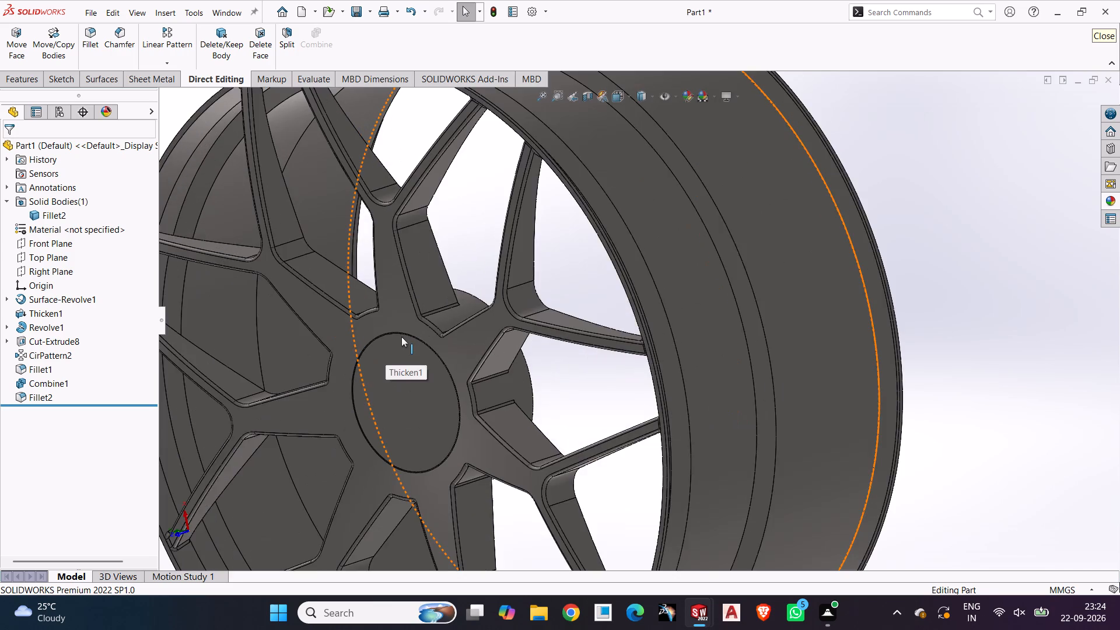
{"action": "scroll", "coordinate": [401, 337], "scroll_direction": "up", "scroll_amount": 3}
{"action": "middle_click_drag", "start_coordinate": [551, 249], "coordinate": [578, 243]}
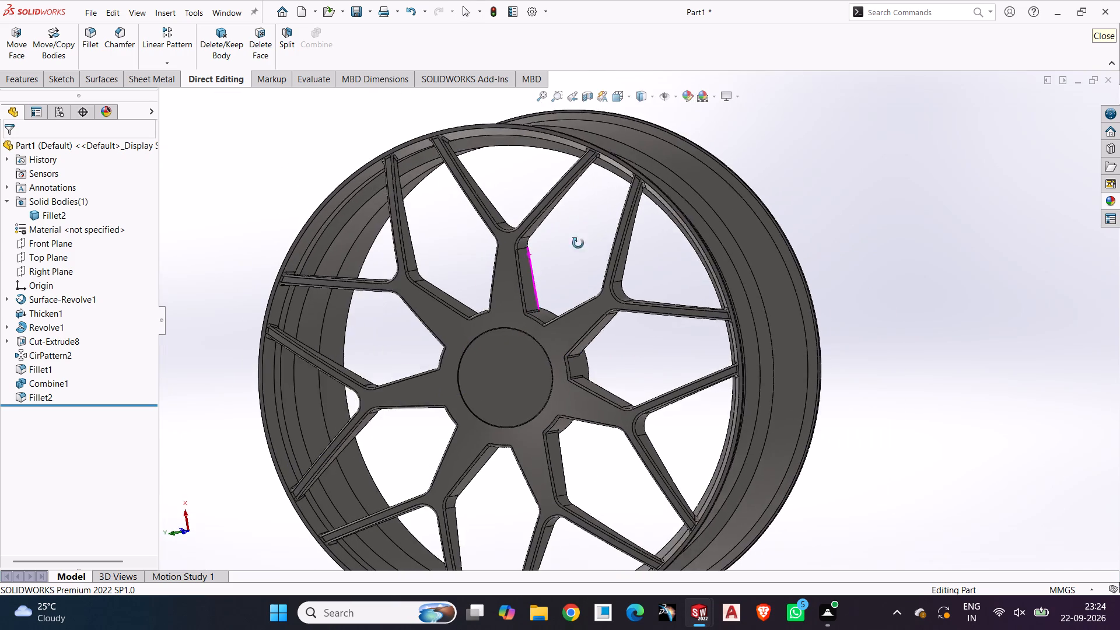
{"action": "middle_click_drag", "start_coordinate": [578, 243], "coordinate": [577, 251]}
{"action": "scroll", "coordinate": [521, 397], "scroll_direction": "down", "scroll_amount": 4}
{"action": "scroll", "coordinate": [520, 383], "scroll_direction": "up", "scroll_amount": 2}
{"action": "middle_click_drag", "start_coordinate": [520, 383], "coordinate": [495, 335]}
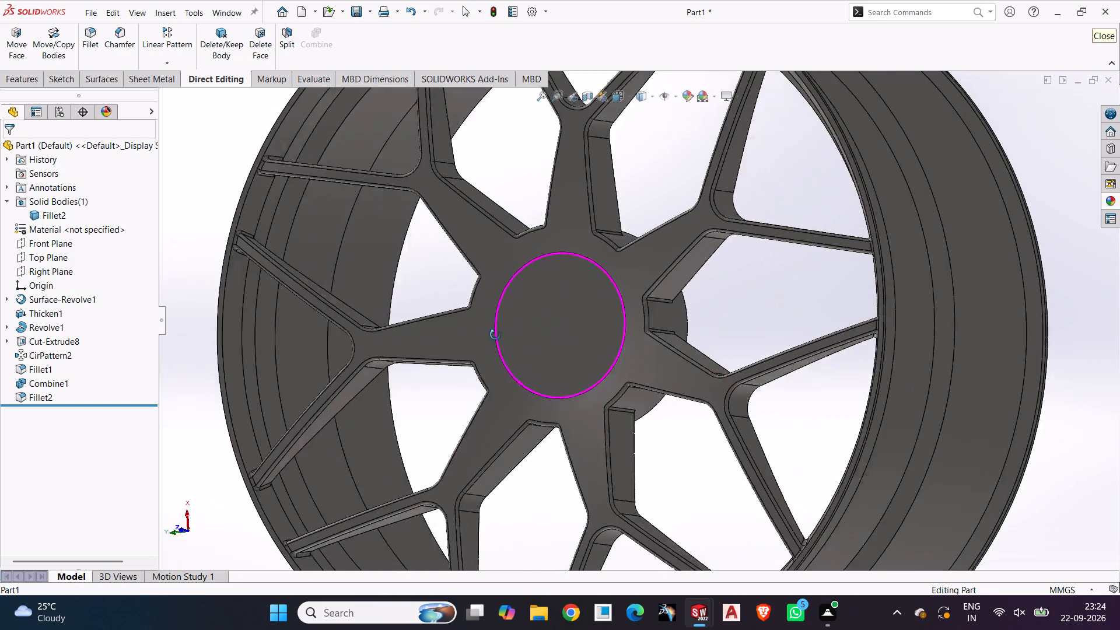
{"action": "middle_click_drag", "start_coordinate": [495, 335], "coordinate": [477, 347]}
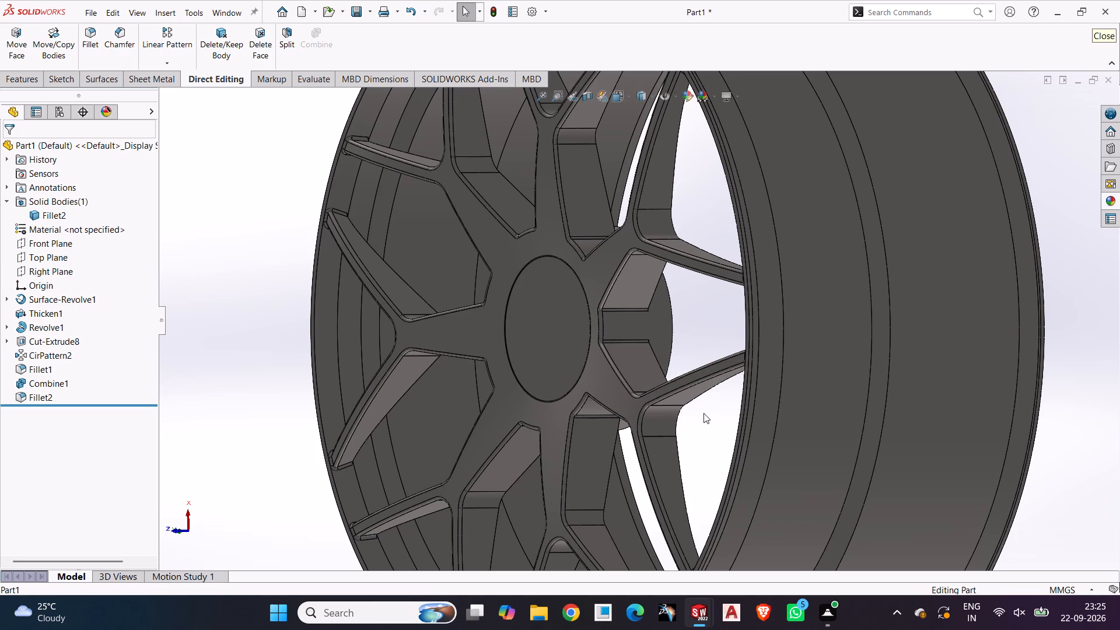
Examine the rim barrel from the side and the back of the hub and spokes through the wheel's open rear.
{"action": "middle_click_drag", "start_coordinate": [848, 381], "coordinate": [878, 366]}
{"action": "scroll", "coordinate": [877, 366], "scroll_direction": "up", "scroll_amount": 3}
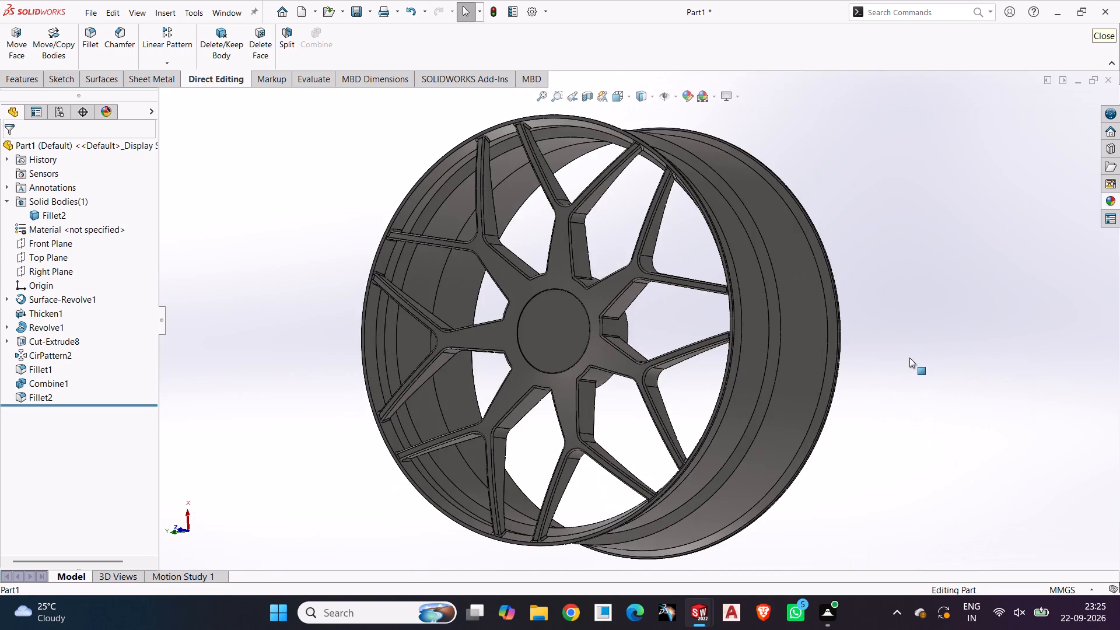
{"action": "middle_click_drag", "start_coordinate": [910, 359], "coordinate": [626, 416]}
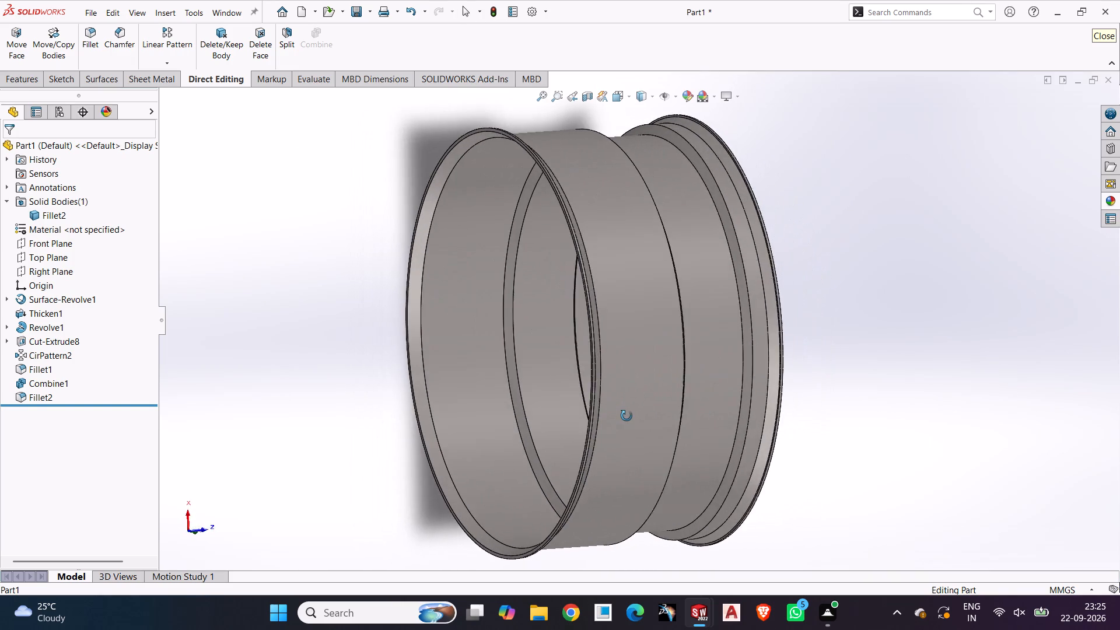
{"action": "middle_click_drag", "start_coordinate": [626, 416], "coordinate": [689, 402]}
{"action": "scroll", "coordinate": [689, 402], "scroll_direction": "down", "scroll_amount": 4}
{"action": "scroll", "coordinate": [682, 392], "scroll_direction": "up", "scroll_amount": 2}
{"action": "middle_click_drag", "start_coordinate": [694, 333], "coordinate": [703, 339]}
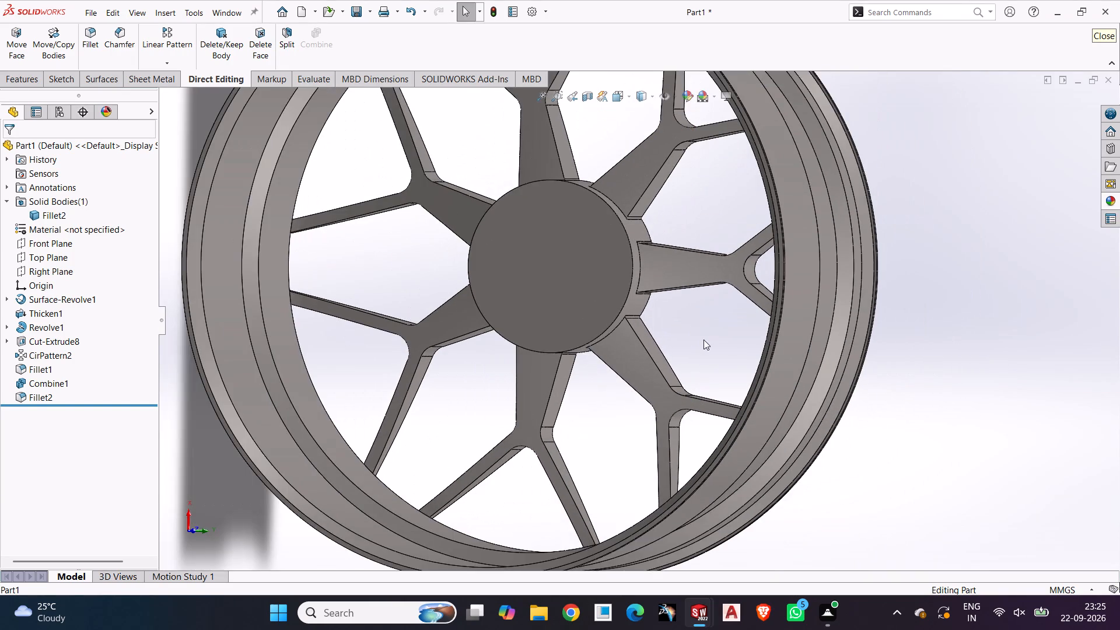
{"action": "middle_click_drag", "start_coordinate": [703, 339], "coordinate": [709, 383]}
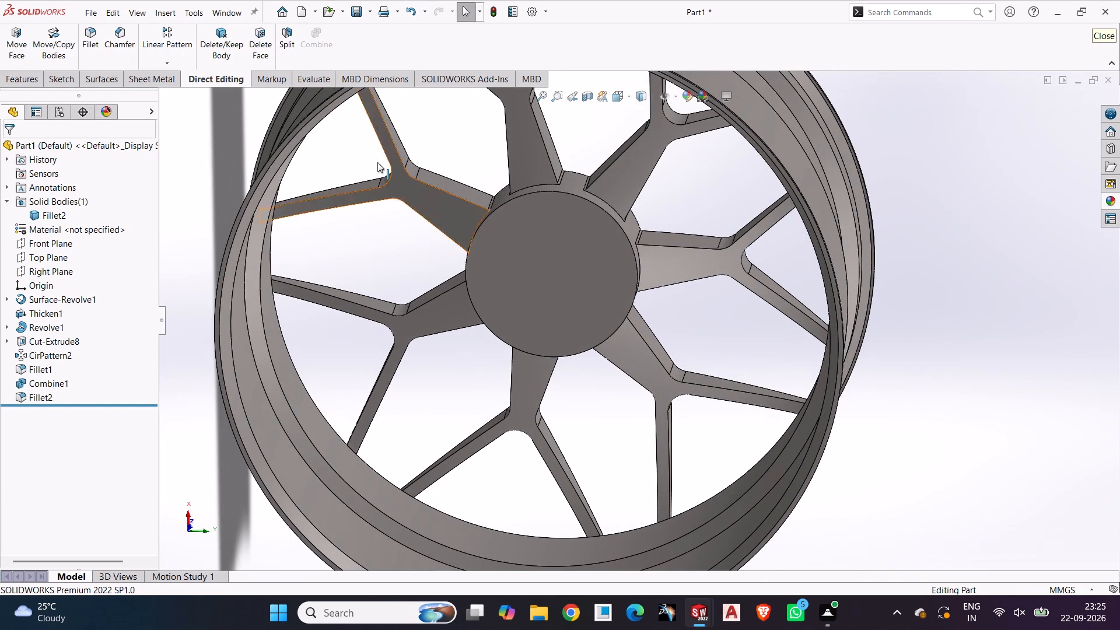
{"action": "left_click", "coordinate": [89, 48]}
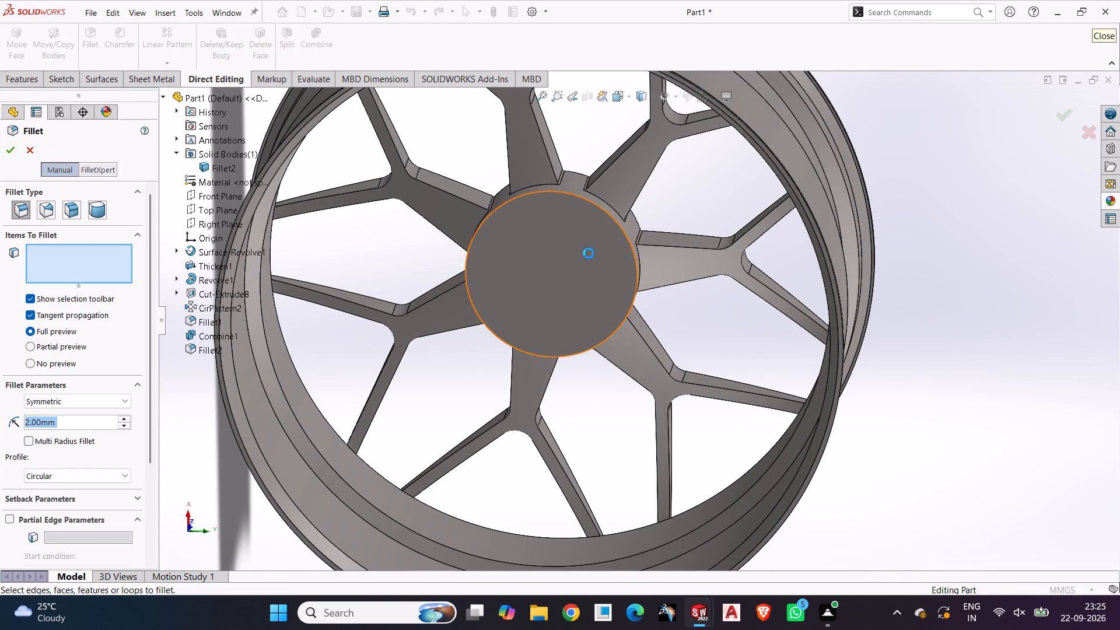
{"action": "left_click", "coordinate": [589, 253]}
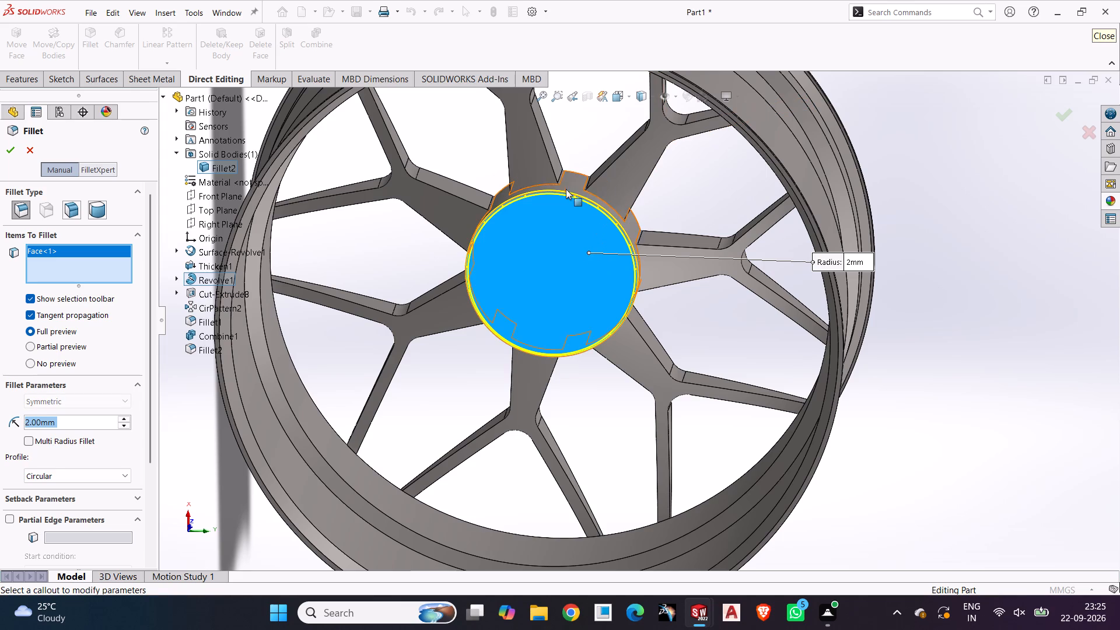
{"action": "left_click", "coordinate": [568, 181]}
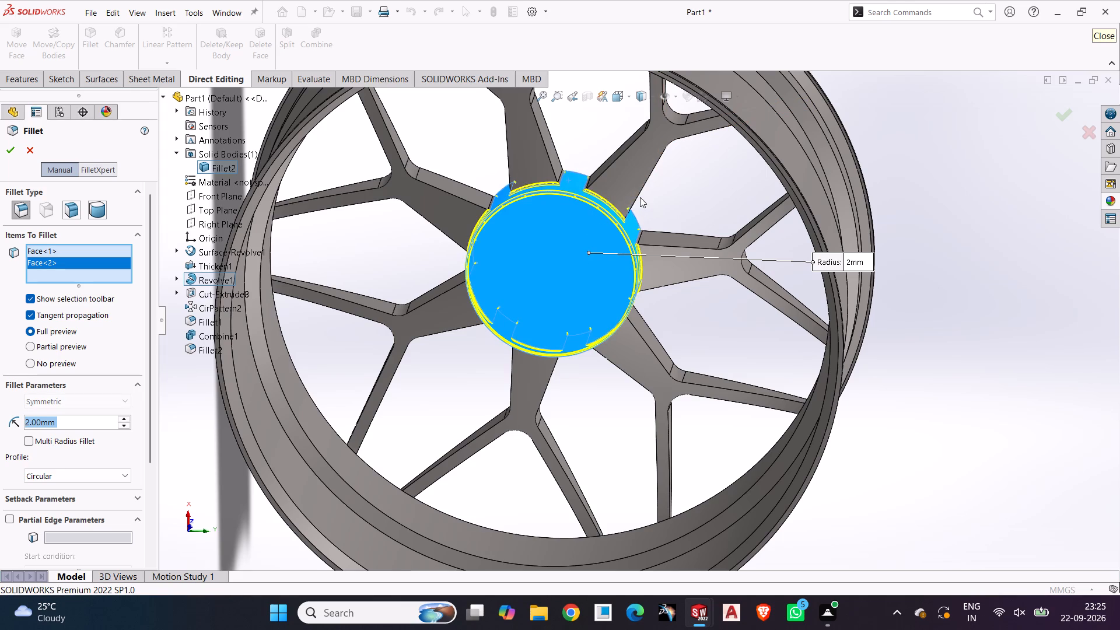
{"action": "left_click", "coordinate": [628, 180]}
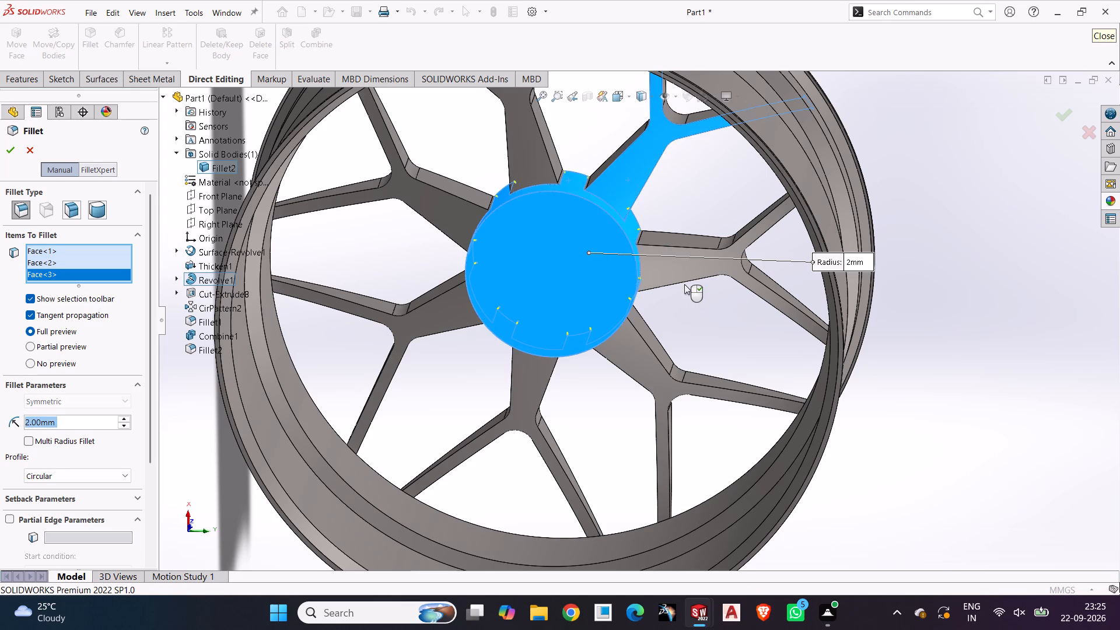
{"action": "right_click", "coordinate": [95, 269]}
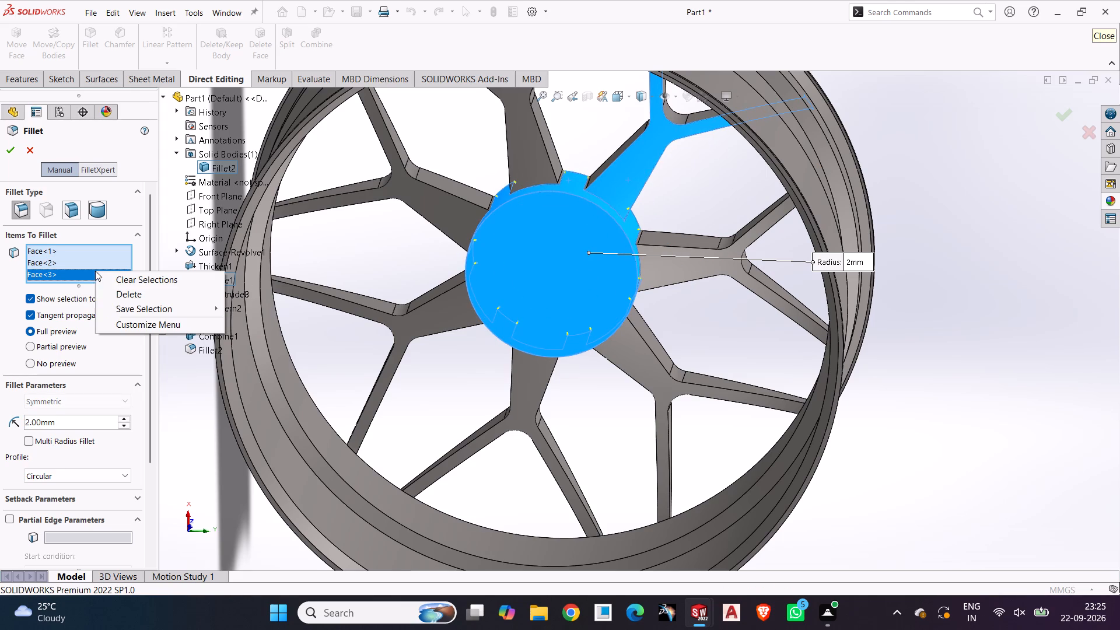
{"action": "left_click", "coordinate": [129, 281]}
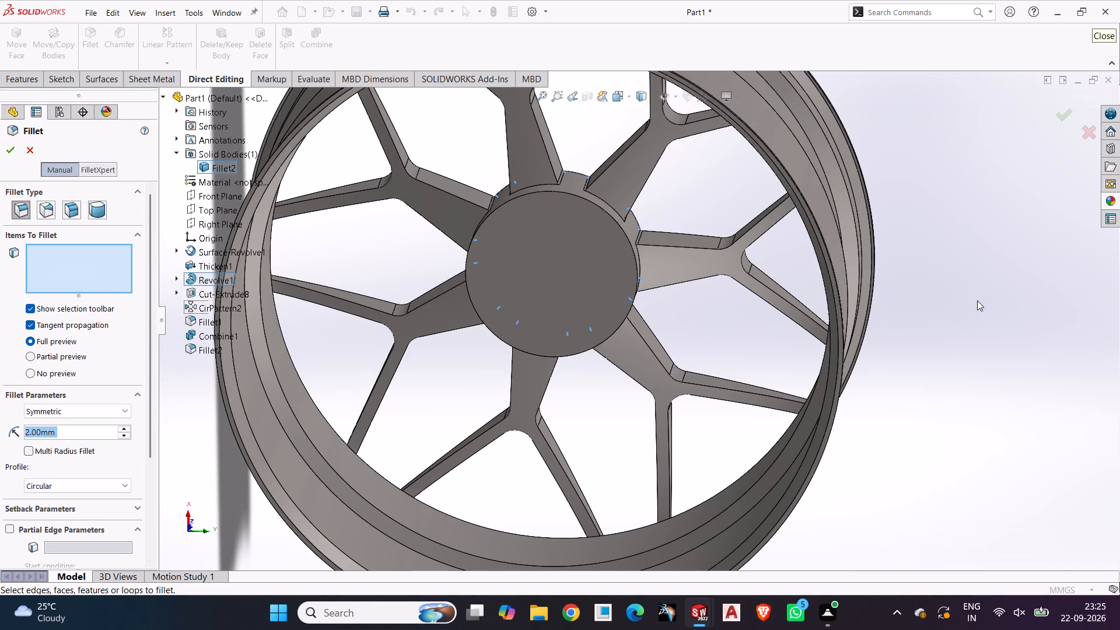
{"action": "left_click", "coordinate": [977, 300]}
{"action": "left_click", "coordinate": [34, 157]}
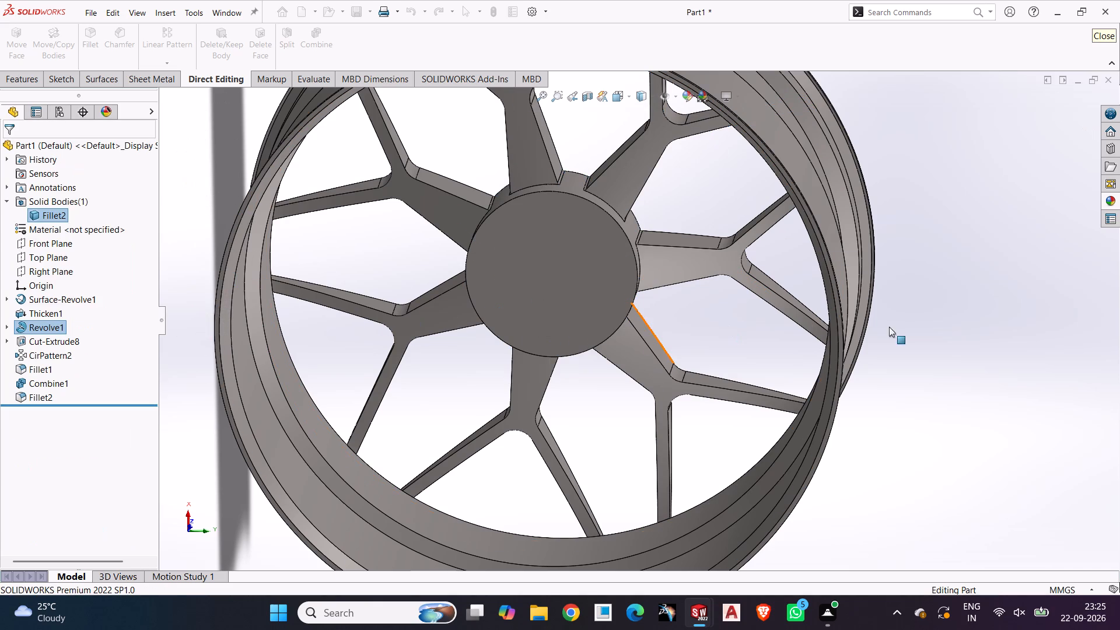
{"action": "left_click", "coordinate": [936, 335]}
Examine the front hub-and-spoke face again, from the whole wheel down to a close view of the hub.
{"action": "scroll", "coordinate": [689, 397], "scroll_direction": "up", "scroll_amount": 2}
{"action": "middle_click_drag", "start_coordinate": [643, 387], "coordinate": [859, 390]}
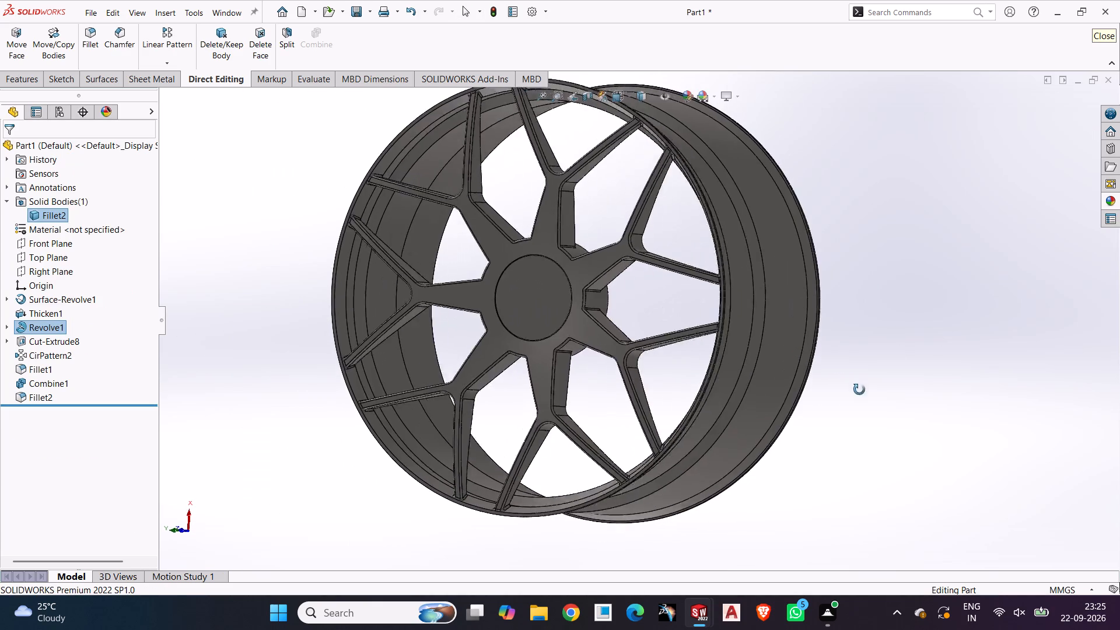
{"action": "middle_click_drag", "start_coordinate": [859, 390], "coordinate": [866, 401]}
{"action": "scroll", "coordinate": [590, 298], "scroll_direction": "down", "scroll_amount": 3}
{"action": "middle_click_drag", "start_coordinate": [705, 320], "coordinate": [689, 327]}
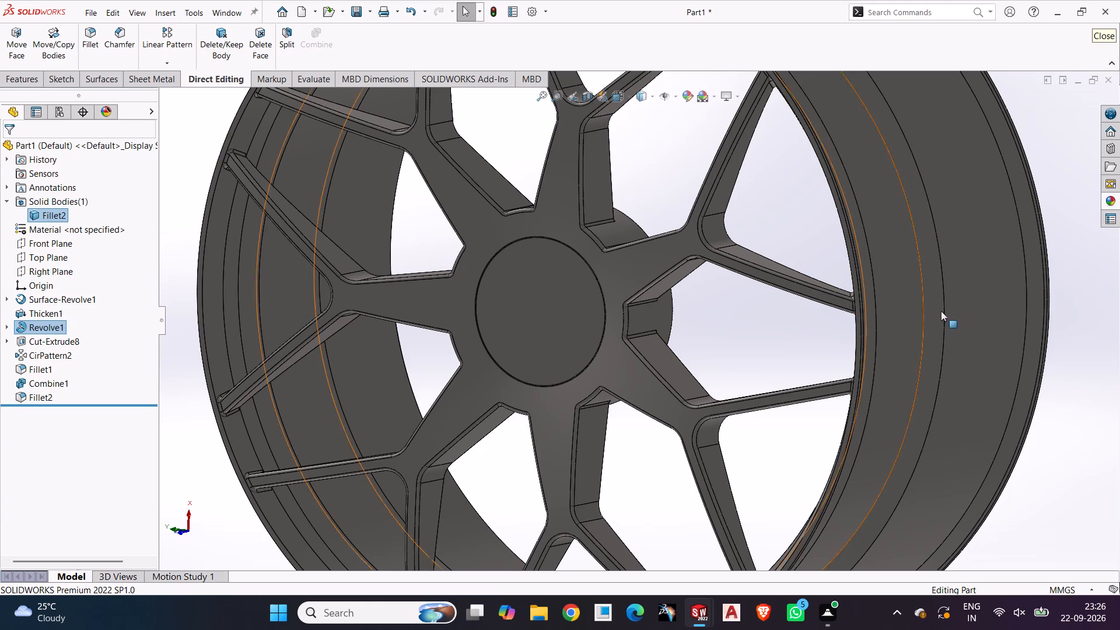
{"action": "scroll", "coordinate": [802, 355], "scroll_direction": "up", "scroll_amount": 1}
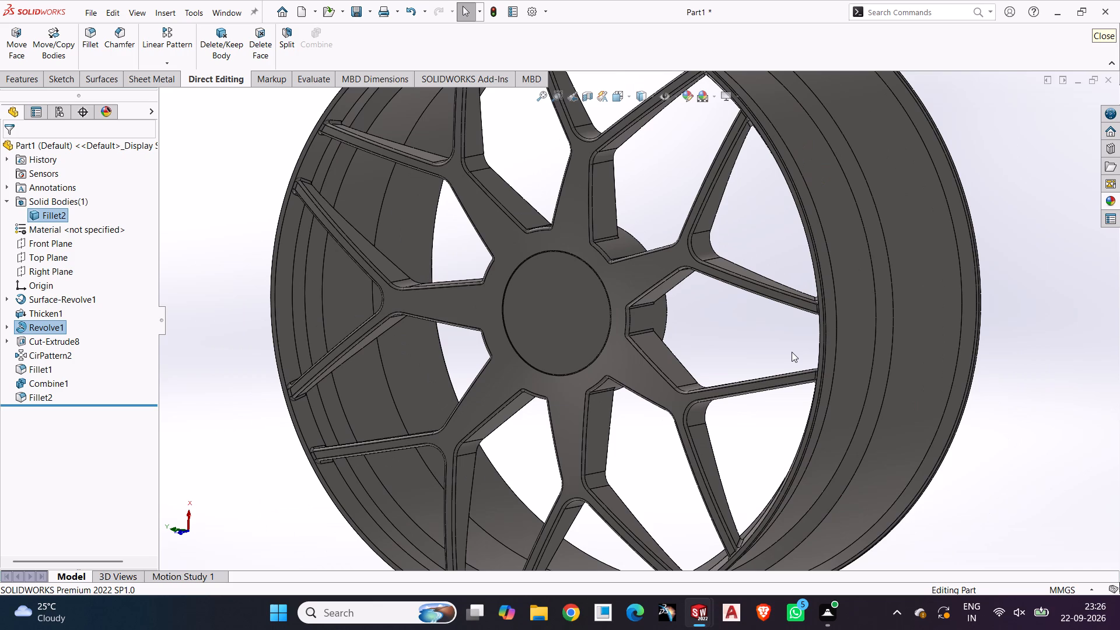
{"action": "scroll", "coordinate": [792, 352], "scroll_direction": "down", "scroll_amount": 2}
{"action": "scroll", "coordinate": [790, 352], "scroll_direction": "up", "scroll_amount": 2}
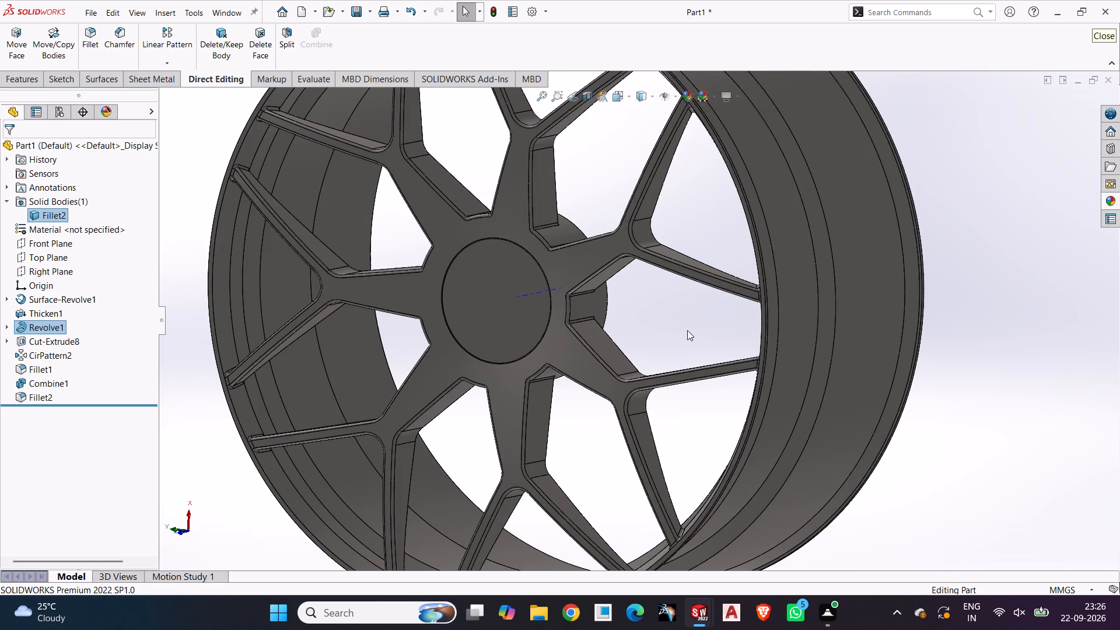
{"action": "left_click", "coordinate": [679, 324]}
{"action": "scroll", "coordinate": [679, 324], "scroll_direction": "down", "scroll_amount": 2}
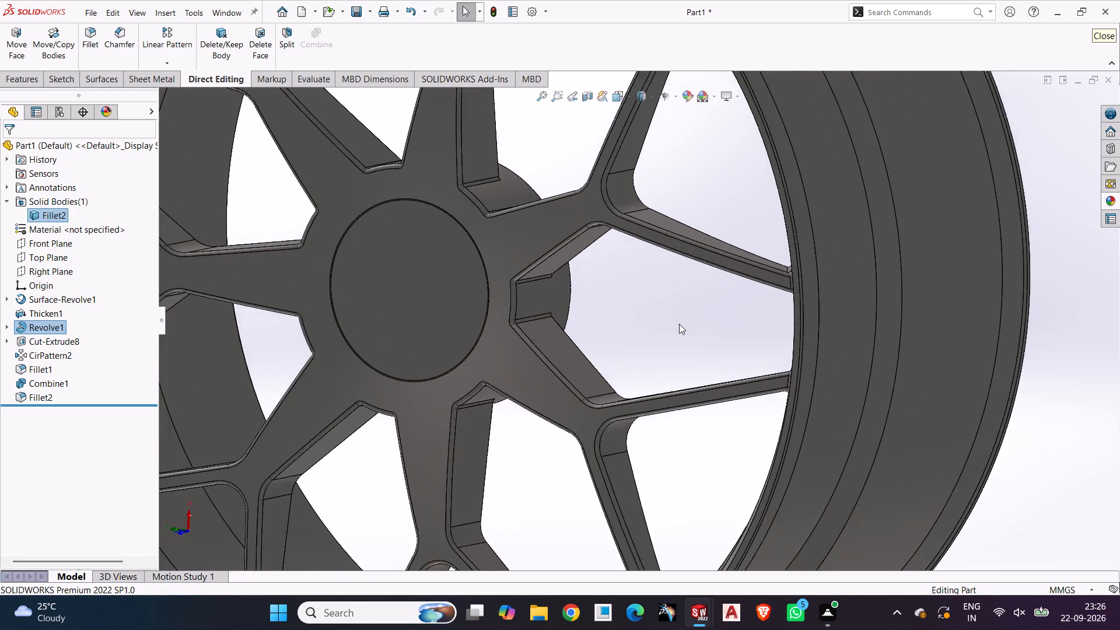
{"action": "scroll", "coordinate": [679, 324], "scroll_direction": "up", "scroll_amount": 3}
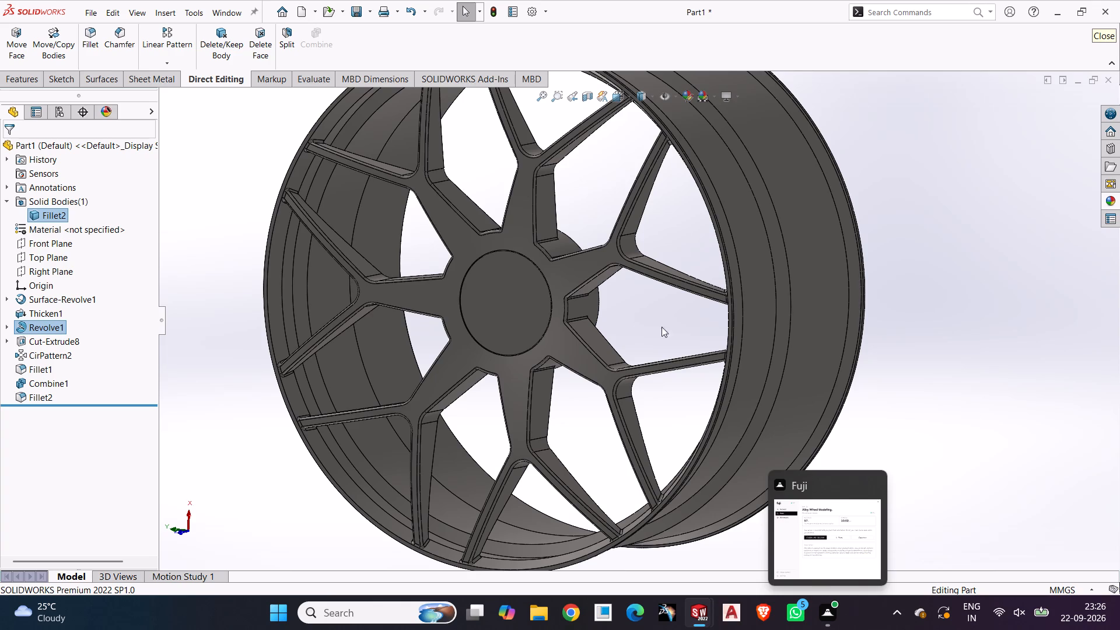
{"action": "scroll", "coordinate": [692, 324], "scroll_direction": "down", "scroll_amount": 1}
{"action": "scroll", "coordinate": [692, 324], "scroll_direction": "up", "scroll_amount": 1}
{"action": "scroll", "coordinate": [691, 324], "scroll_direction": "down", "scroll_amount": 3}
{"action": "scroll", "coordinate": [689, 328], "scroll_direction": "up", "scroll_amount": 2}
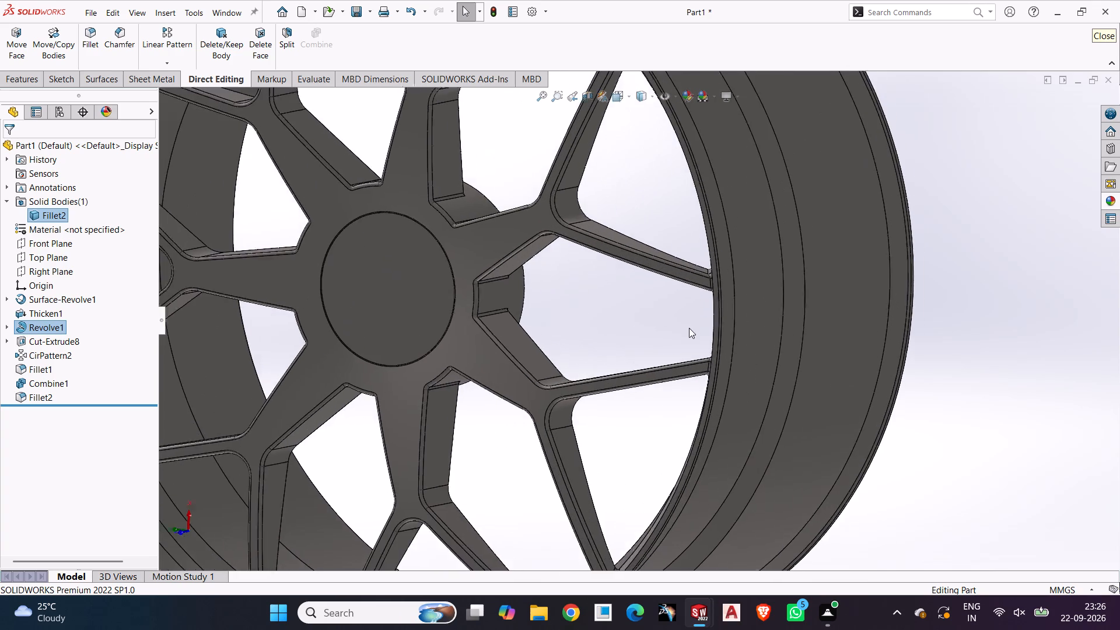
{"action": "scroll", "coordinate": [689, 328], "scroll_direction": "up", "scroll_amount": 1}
Examine the rim barrel from the side and the hub-and-spoke face from the front and oblique angles, close up and as a whole.
{"action": "middle_click_drag", "start_coordinate": [965, 307], "coordinate": [937, 320]}
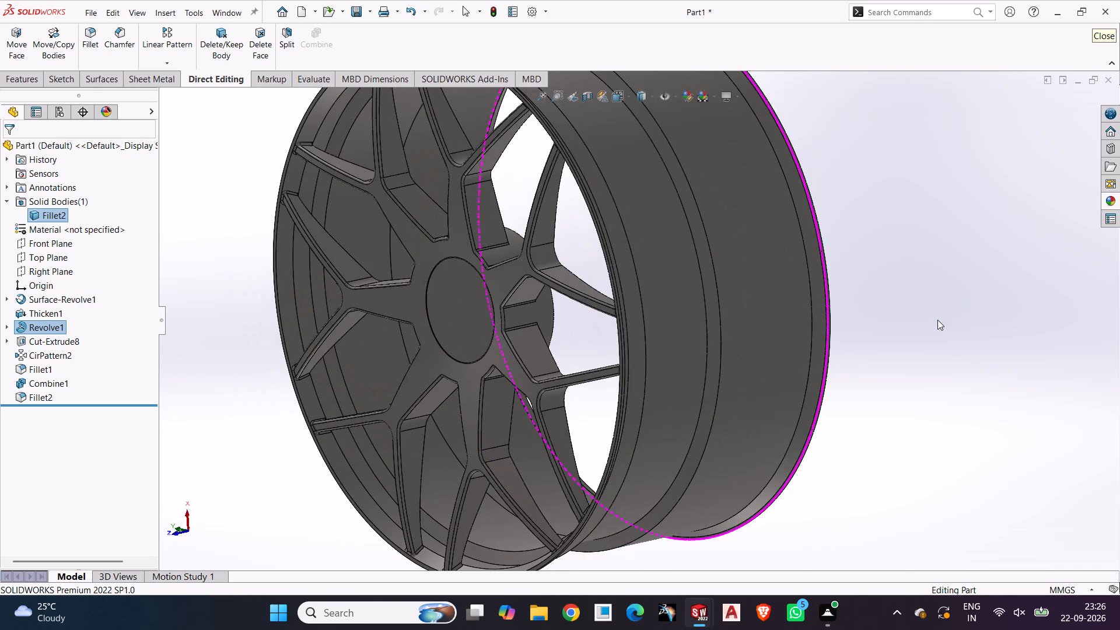
{"action": "left_click", "coordinate": [937, 317]}
{"action": "middle_click_drag", "start_coordinate": [940, 318], "coordinate": [947, 291]}
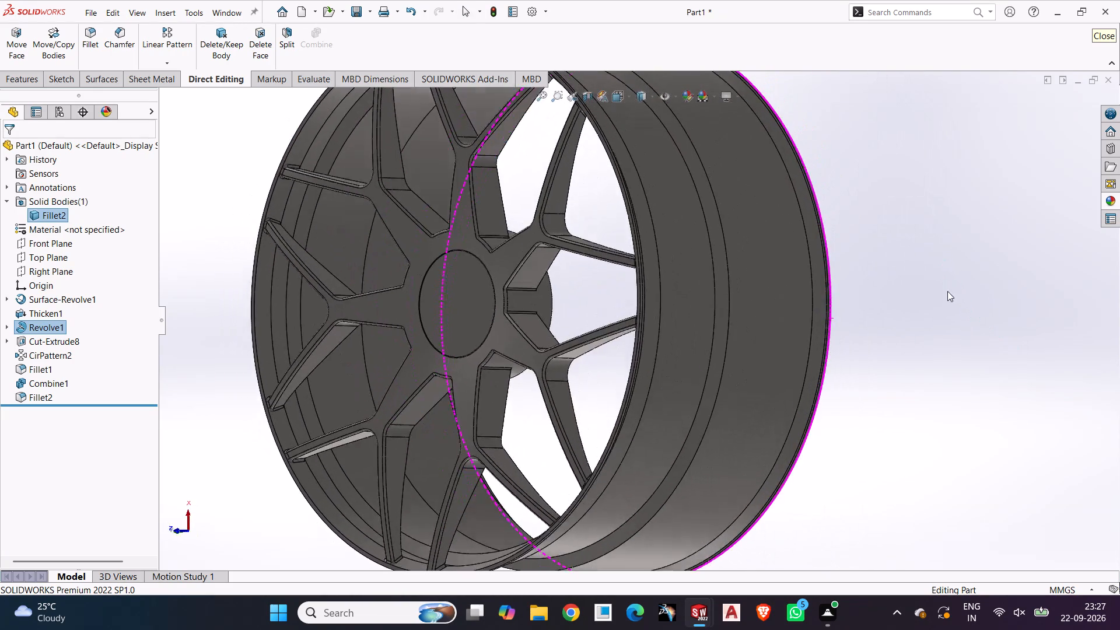
{"action": "middle_click_drag", "start_coordinate": [947, 291], "coordinate": [947, 285]}
{"action": "scroll", "coordinate": [945, 295], "scroll_direction": "down", "scroll_amount": 2}
{"action": "scroll", "coordinate": [933, 306], "scroll_direction": "up", "scroll_amount": 3}
{"action": "middle_click_drag", "start_coordinate": [750, 353], "coordinate": [753, 356]}
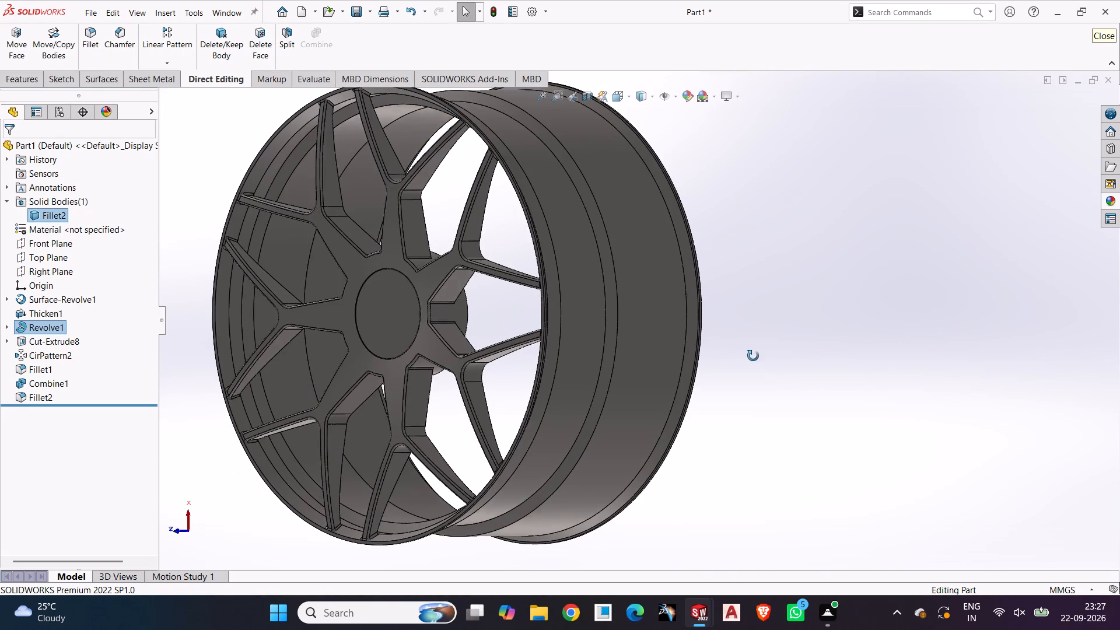
{"action": "middle_click_drag", "start_coordinate": [753, 356], "coordinate": [767, 359]}
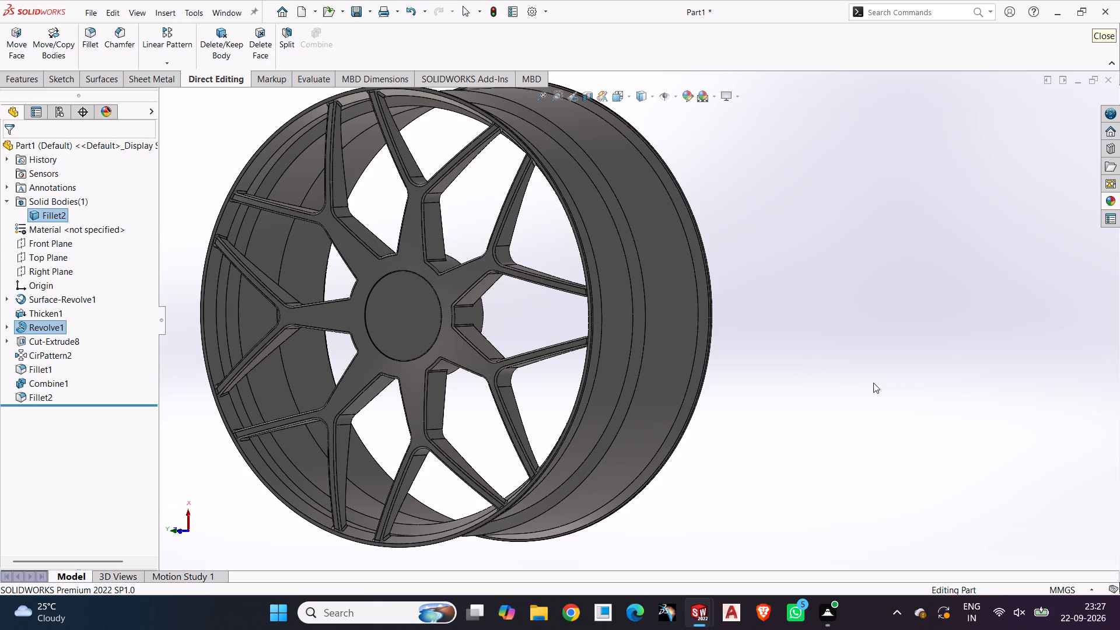
{"action": "middle_click_drag", "start_coordinate": [925, 372], "coordinate": [961, 389]}
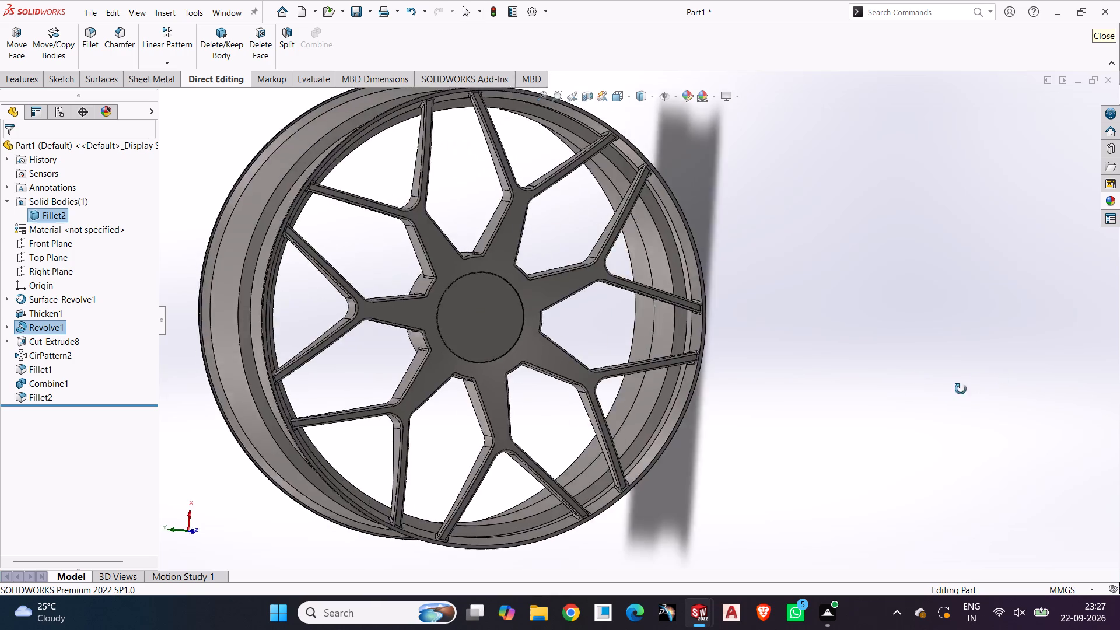
{"action": "middle_click_drag", "start_coordinate": [961, 389], "coordinate": [932, 399]}
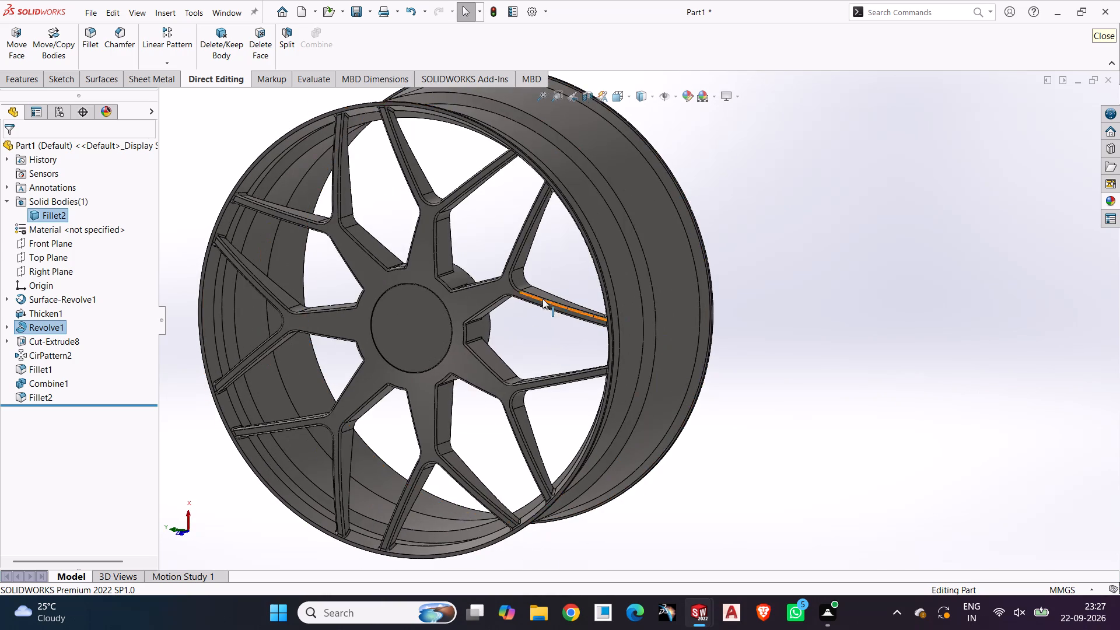
{"action": "scroll", "coordinate": [487, 290], "scroll_direction": "down", "scroll_amount": 2}
{"action": "middle_click_drag", "start_coordinate": [528, 353], "coordinate": [482, 353]}
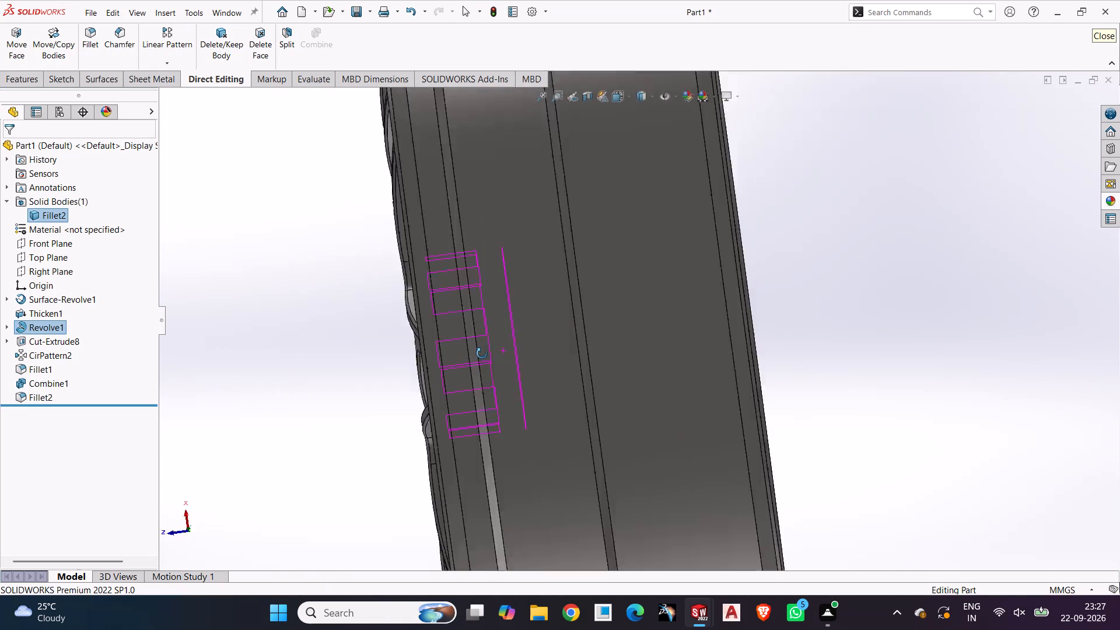
{"action": "middle_click_drag", "start_coordinate": [482, 353], "coordinate": [556, 342]}
{"action": "scroll", "coordinate": [556, 342], "scroll_direction": "up", "scroll_amount": 2}
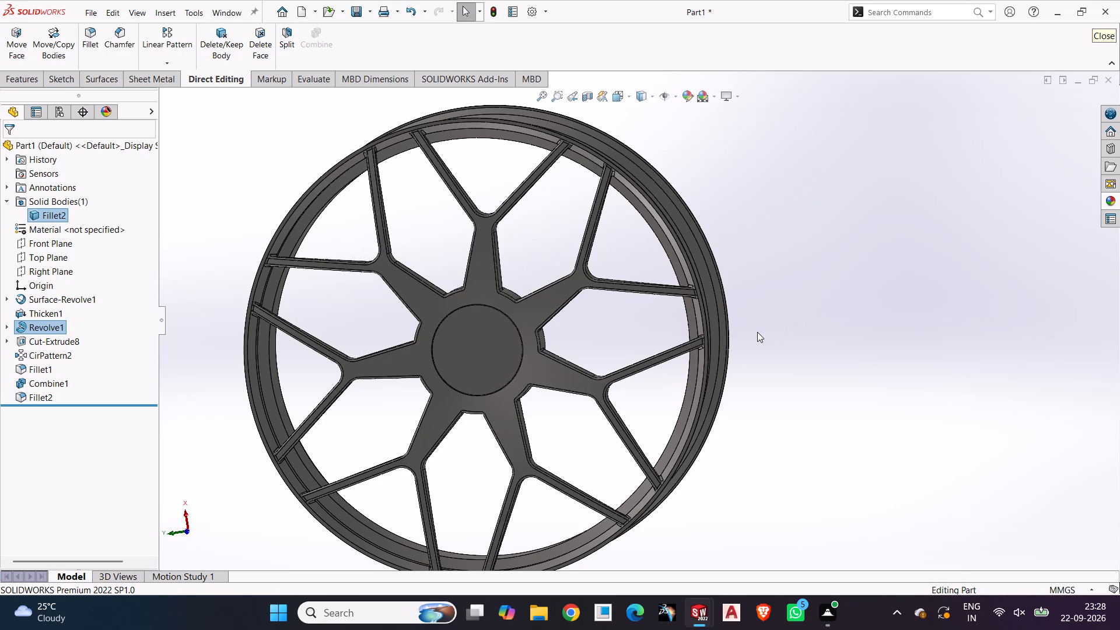
{"action": "middle_click_drag", "start_coordinate": [870, 329], "coordinate": [831, 351]}
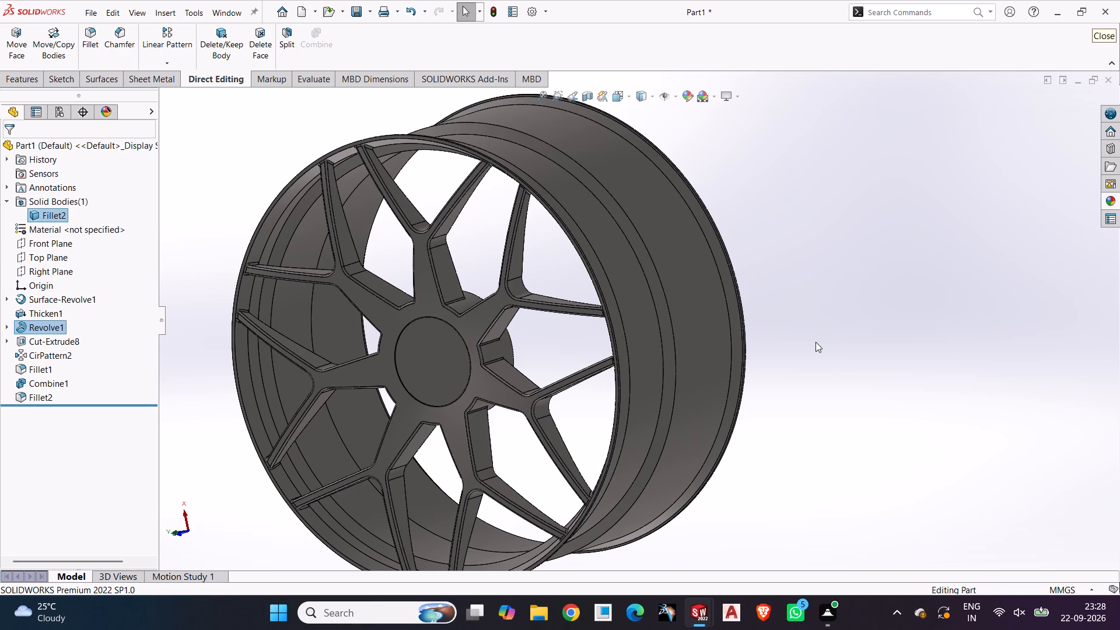
{"action": "scroll", "coordinate": [893, 373], "scroll_direction": "up", "scroll_amount": 2}
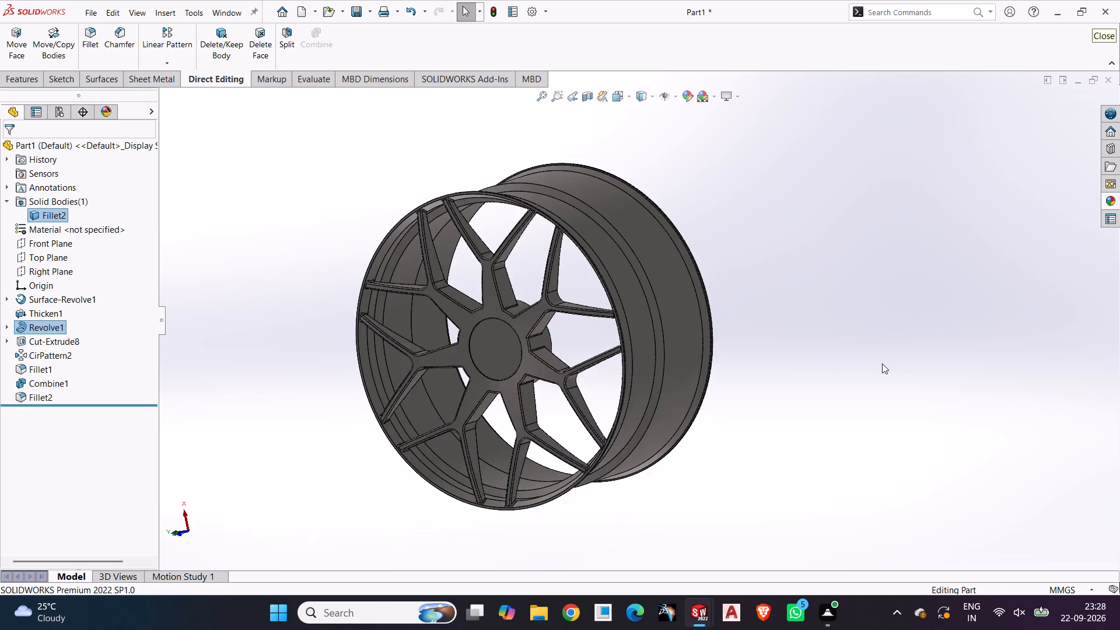
{"action": "scroll", "coordinate": [882, 363], "scroll_direction": "down", "scroll_amount": 2}
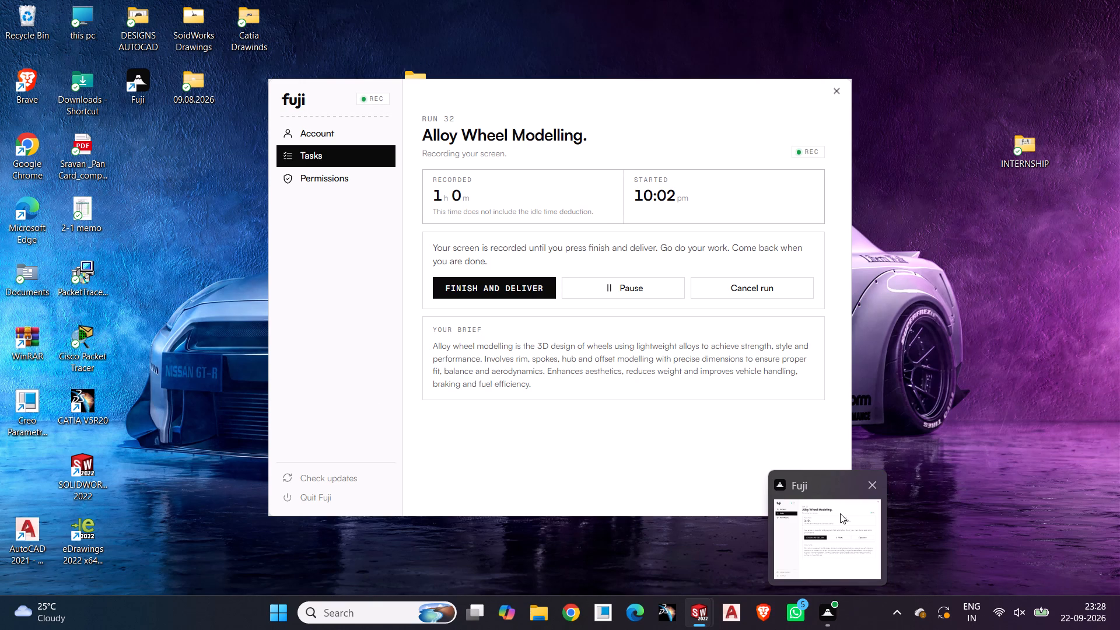
{"action": "scroll", "coordinate": [672, 321], "scroll_direction": "up", "scroll_amount": 2}
{"action": "middle_click_drag", "start_coordinate": [672, 321], "coordinate": [685, 319]}
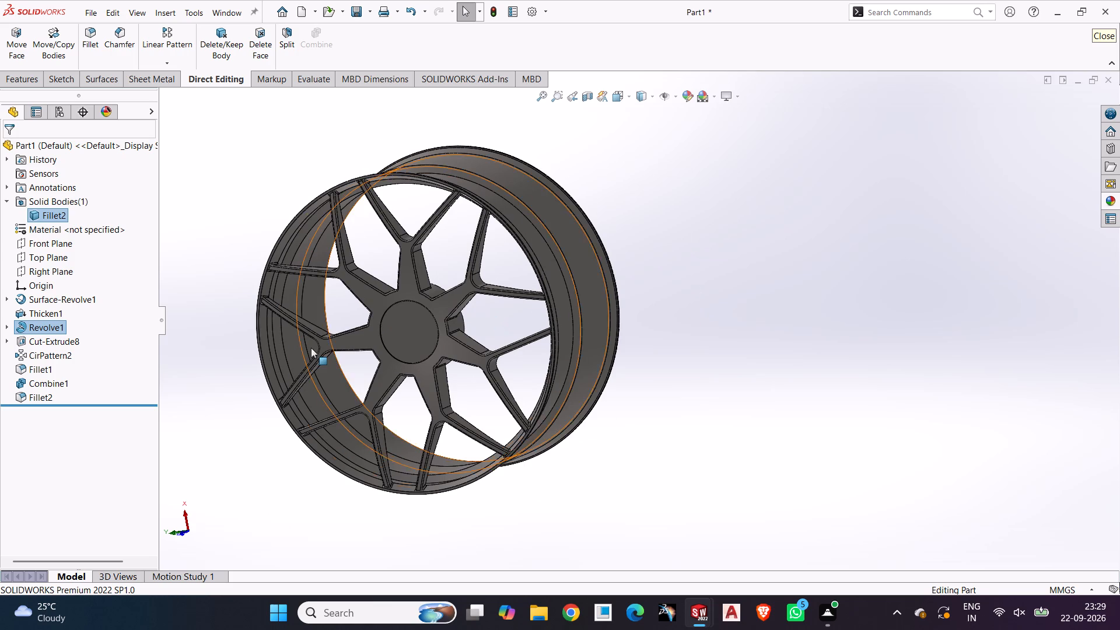
{"action": "scroll", "coordinate": [310, 348], "scroll_direction": "down", "scroll_amount": 2}
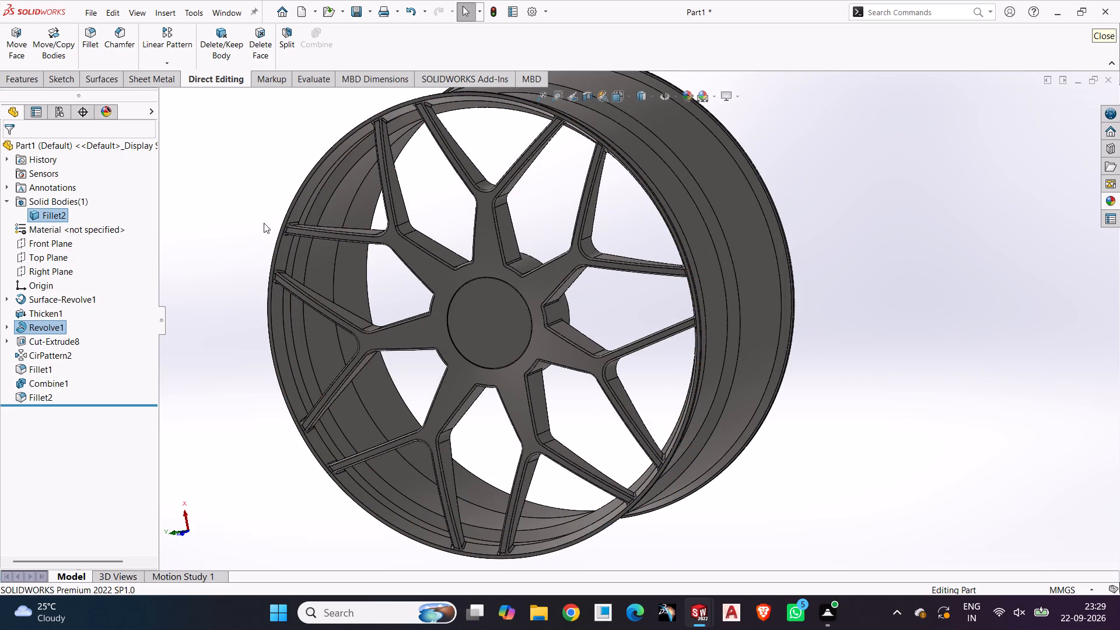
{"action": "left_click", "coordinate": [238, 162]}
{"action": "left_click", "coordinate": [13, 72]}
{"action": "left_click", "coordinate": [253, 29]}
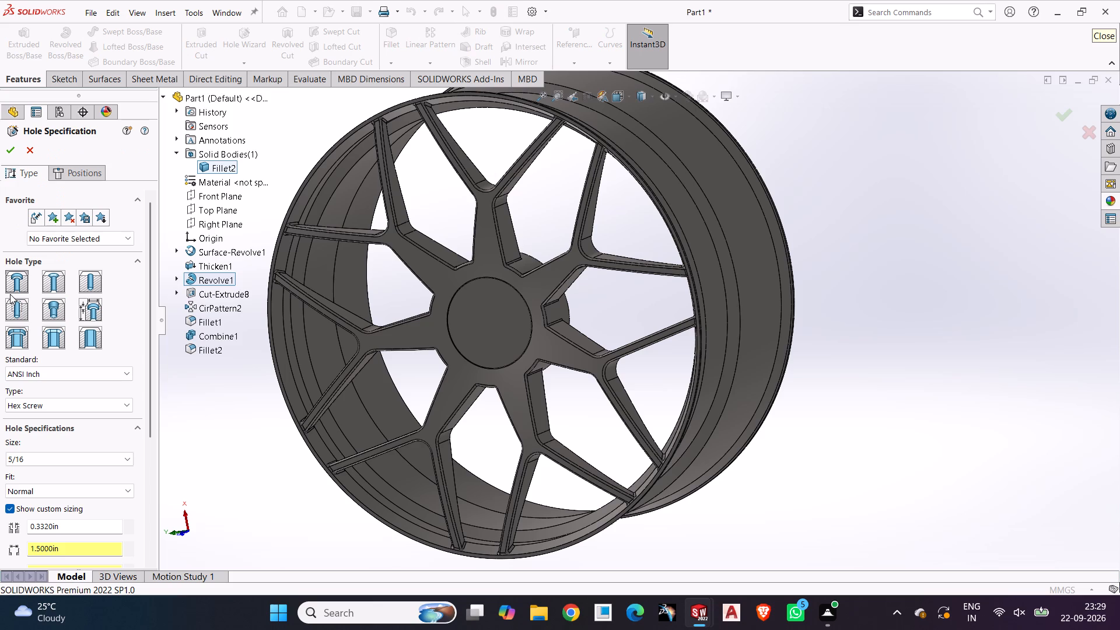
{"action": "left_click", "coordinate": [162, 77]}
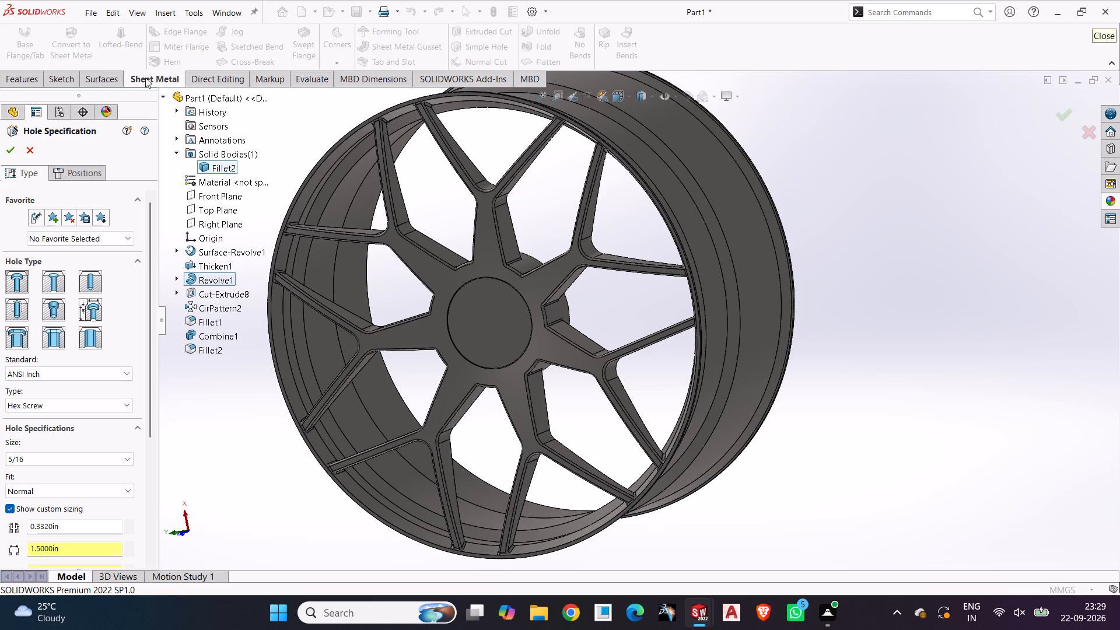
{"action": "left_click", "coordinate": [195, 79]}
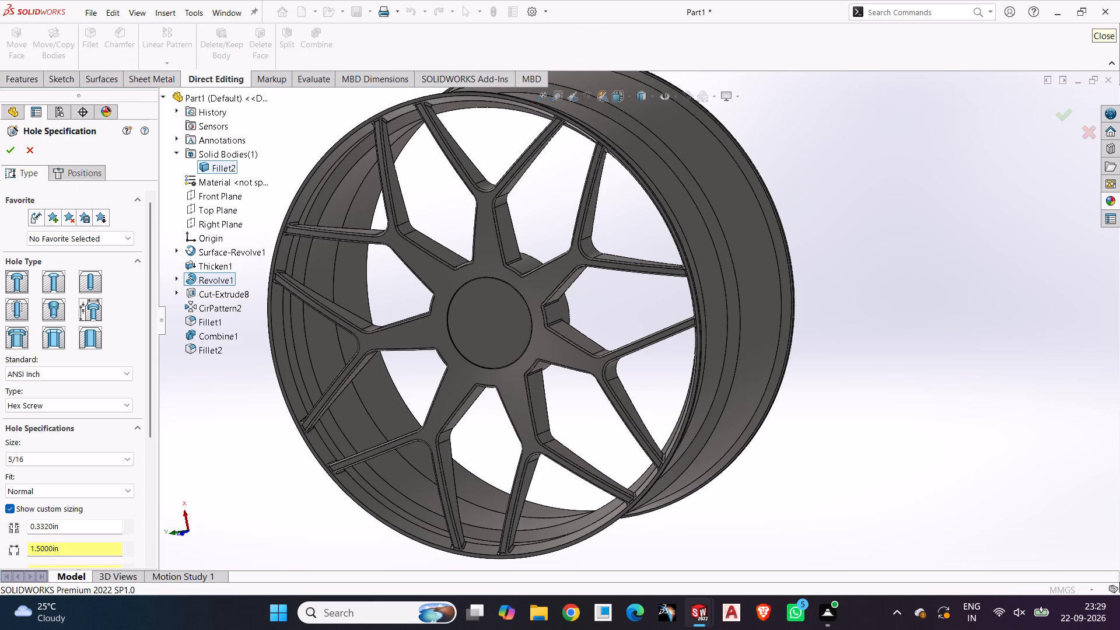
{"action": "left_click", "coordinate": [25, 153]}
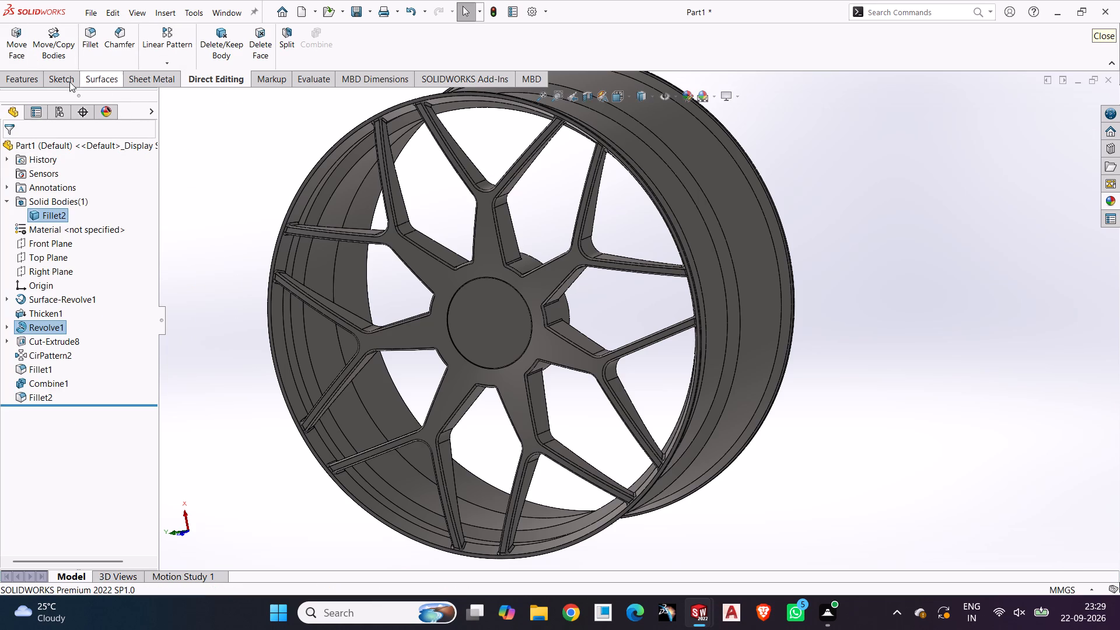
Start the Hole Wizard to define a new hole in the wheel.
{"action": "left_click", "coordinate": [34, 80]}
{"action": "left_click", "coordinate": [250, 40]}
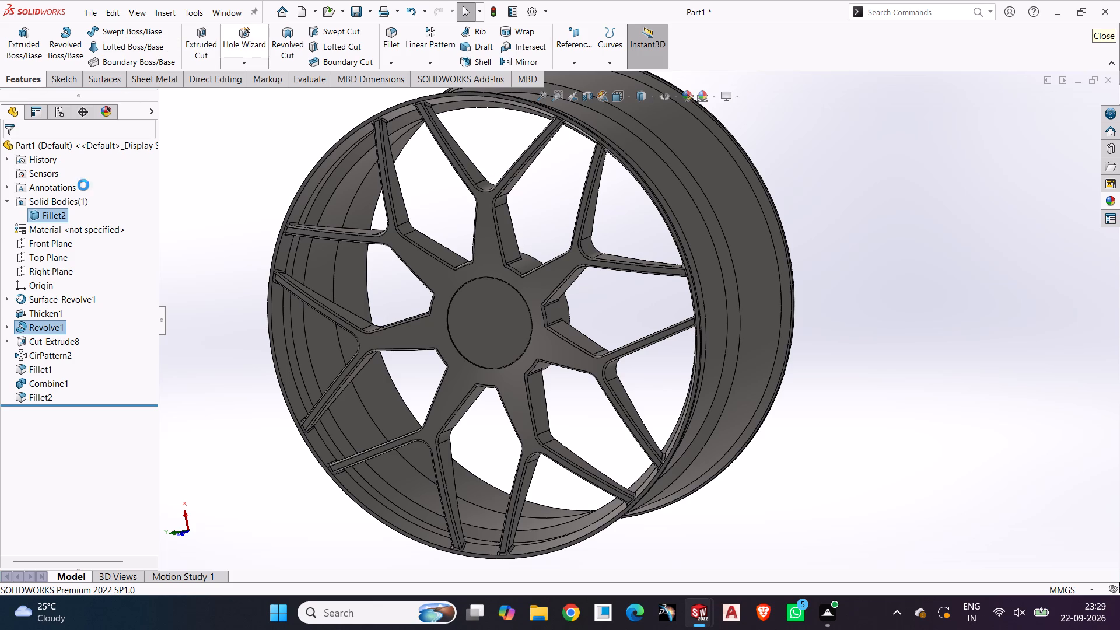
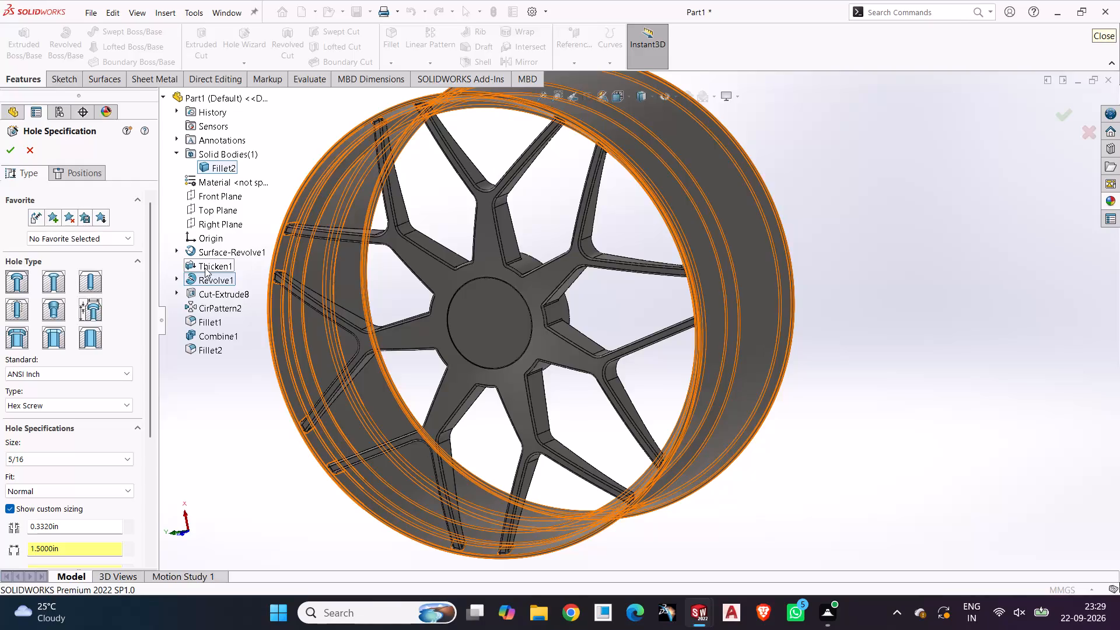
Switch the hole specification to the legacy hole type with the Counterbored shape.
{"action": "left_click", "coordinate": [90, 311]}
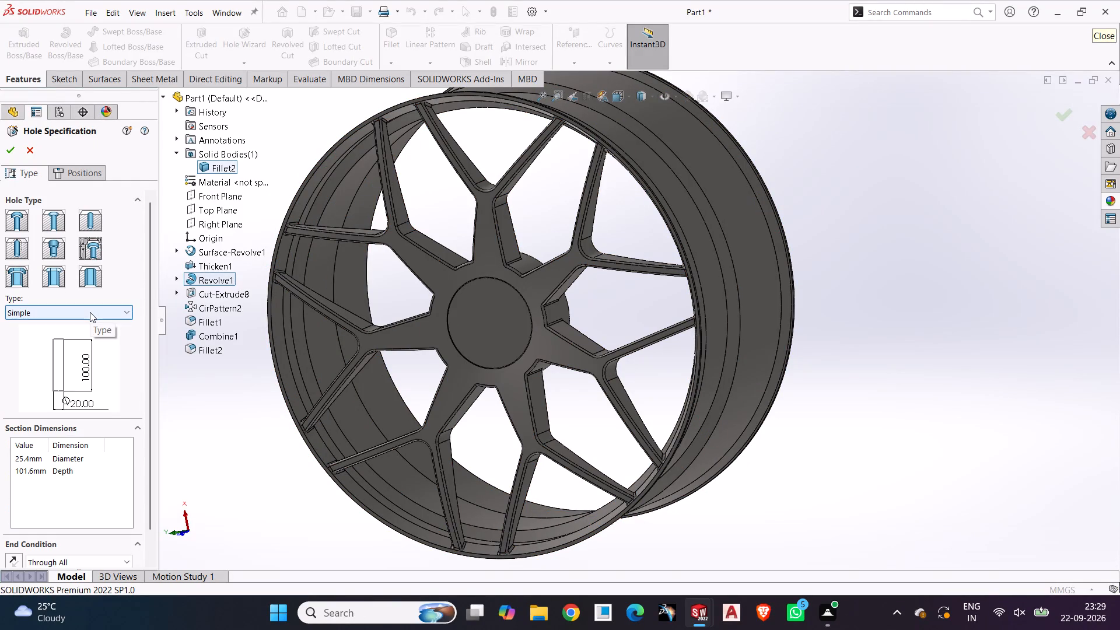
{"action": "left_click", "coordinate": [90, 312]}
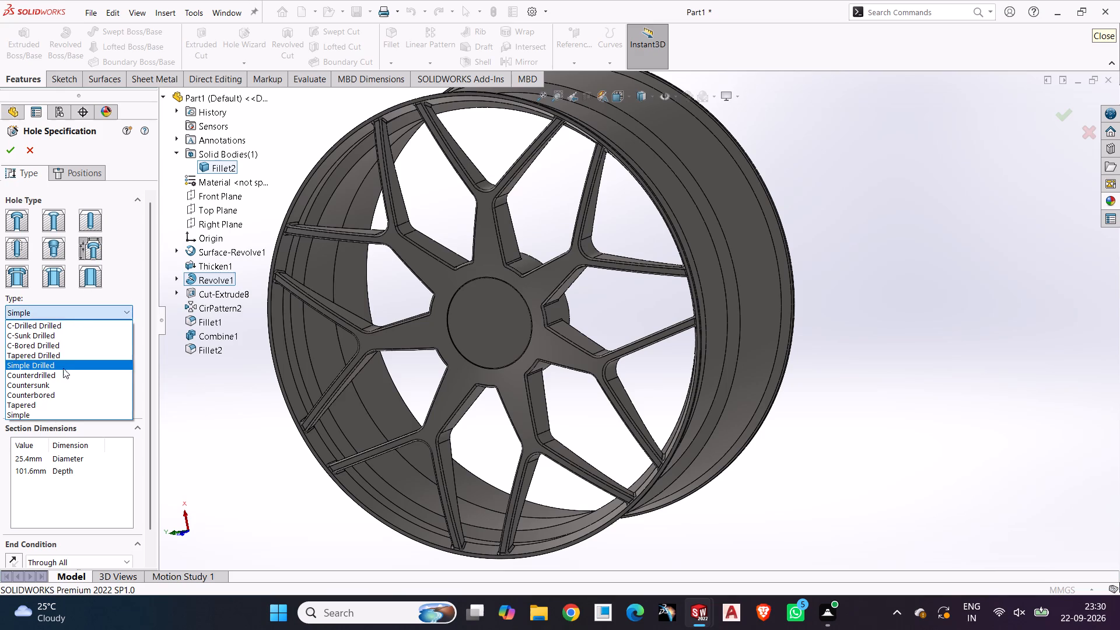
{"action": "left_click", "coordinate": [107, 393]}
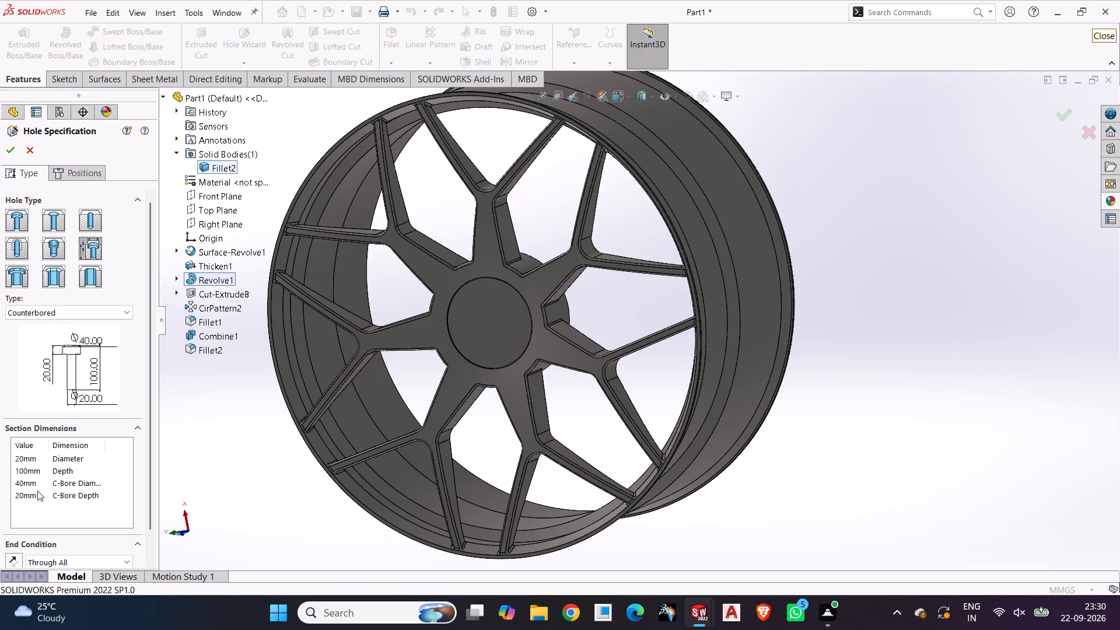
Set the hole diameter to 10 mm, the counterbore diameter to 20 mm and the counterbore depth to 10 mm.
{"action": "double_click", "coordinate": [26, 462]}
{"action": "key", "text": "1"}
{"action": "key", "text": "0"}
{"action": "key", "text": "Return"}
{"action": "double_click", "coordinate": [28, 484]}
{"action": "key", "text": "2"}
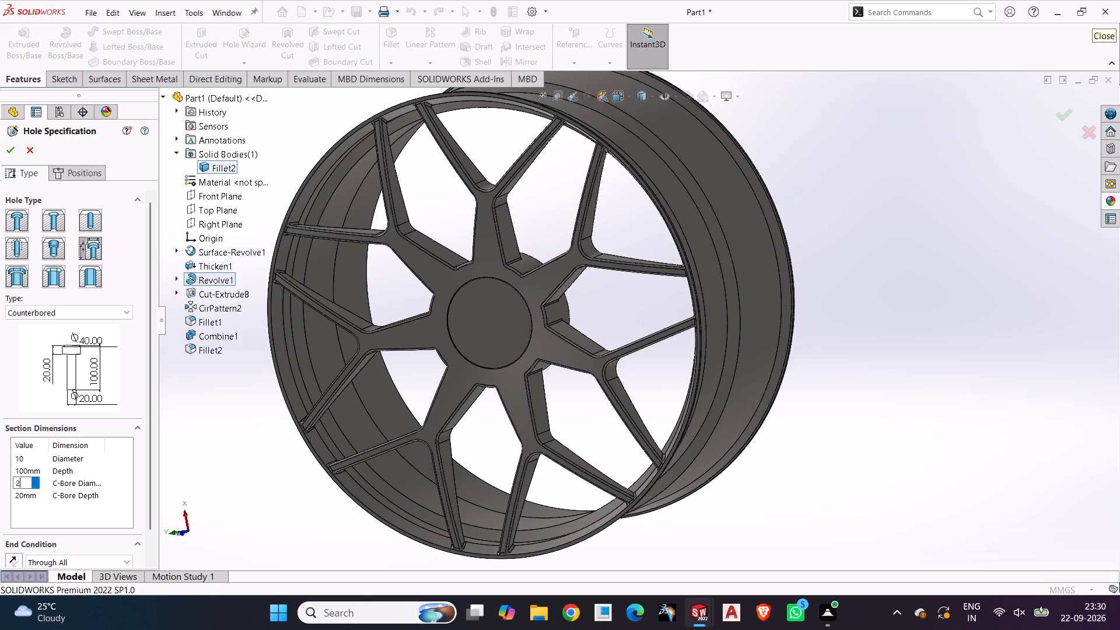
{"action": "key", "text": "0"}
{"action": "key", "text": "Return"}
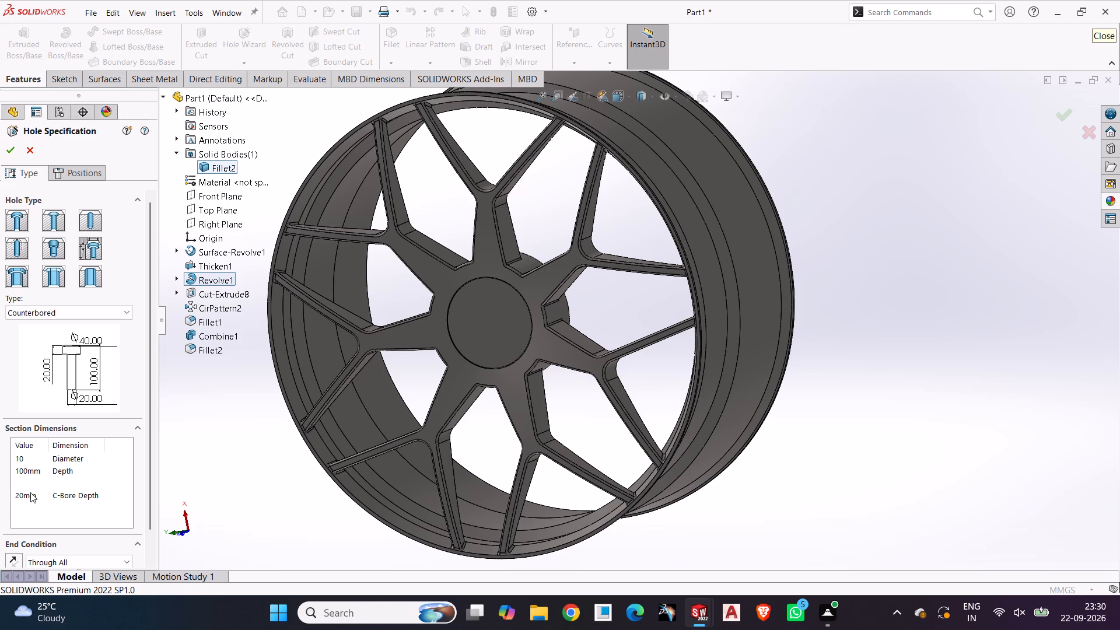
{"action": "double_click", "coordinate": [26, 496]}
{"action": "type", "text": "10"}
{"action": "key", "text": "Return"}
{"action": "scroll", "coordinate": [76, 489], "scroll_direction": "down", "scroll_amount": 1}
Start the hole position sketch on the wheel's front spoke face and sketch an origin-centred circle of about 86 mm radius.
{"action": "left_click", "coordinate": [87, 174]}
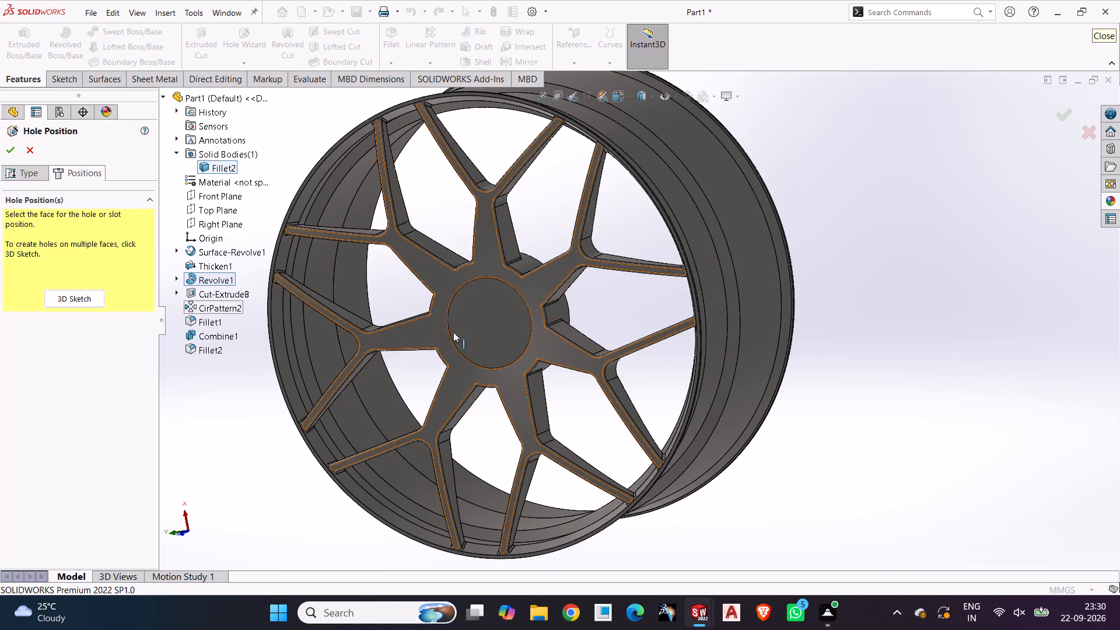
{"action": "left_click", "coordinate": [457, 331]}
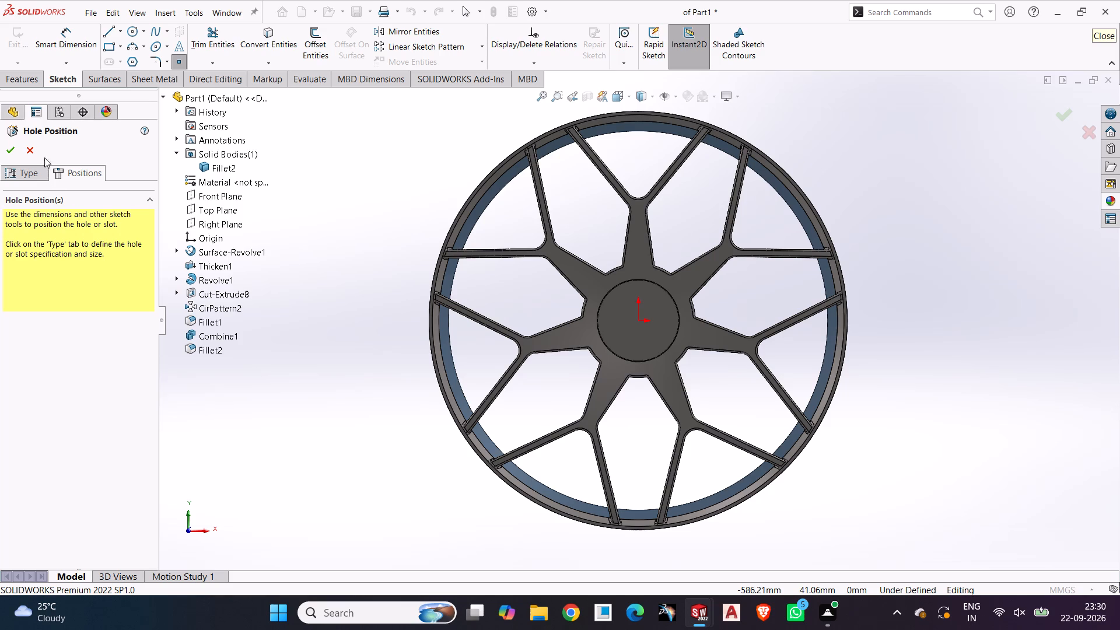
{"action": "left_click", "coordinate": [135, 32]}
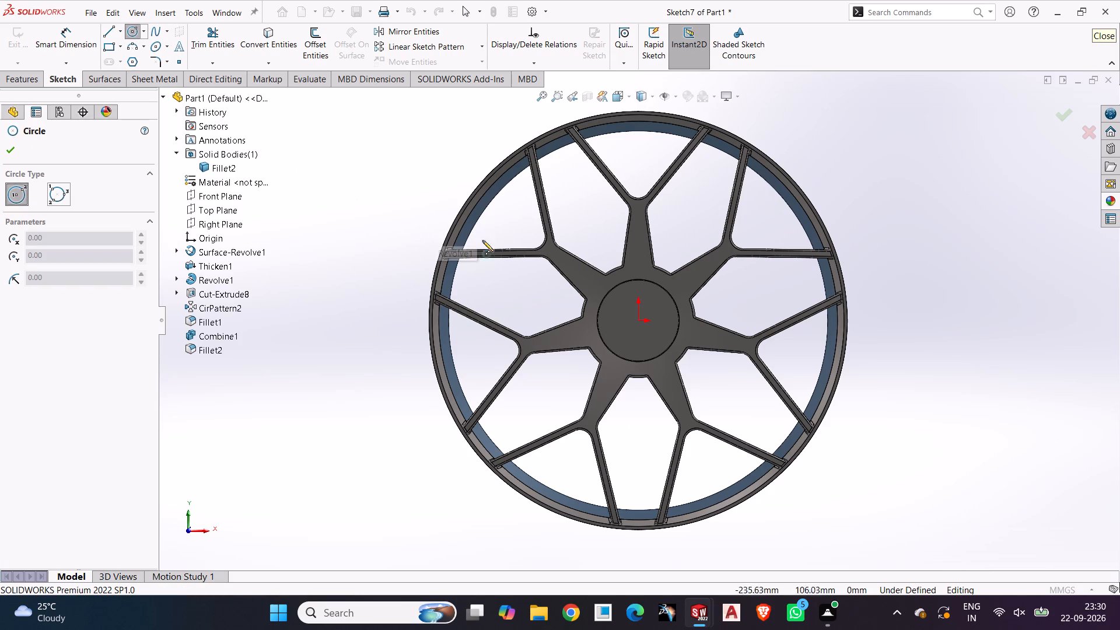
{"action": "scroll", "coordinate": [568, 272], "scroll_direction": "down", "scroll_amount": 4}
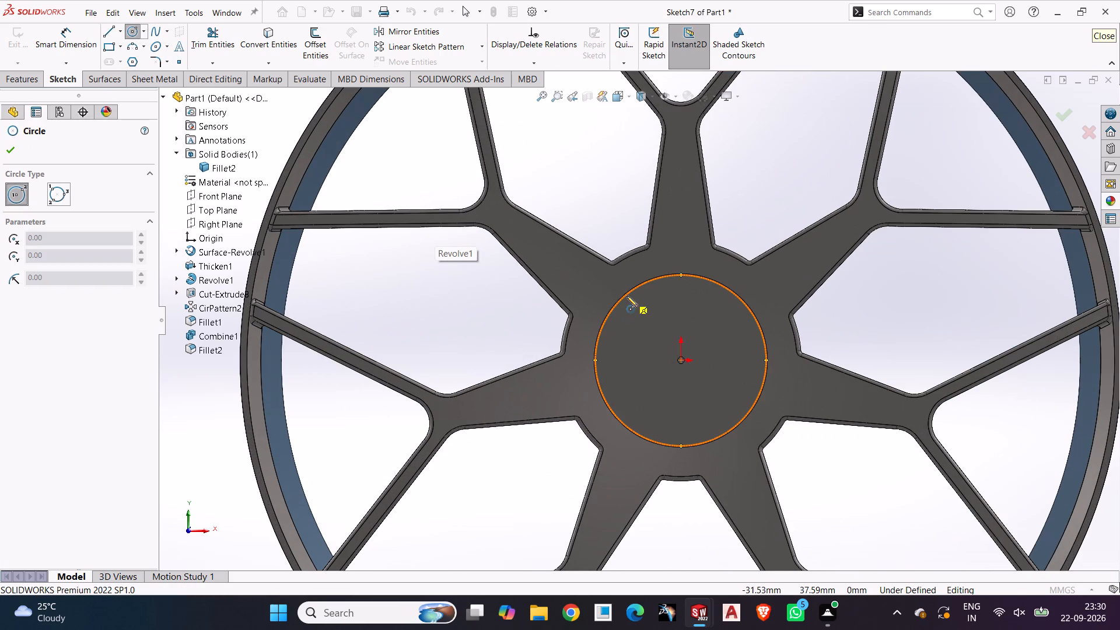
{"action": "left_click", "coordinate": [682, 360]}
{"action": "left_click", "coordinate": [744, 226]}
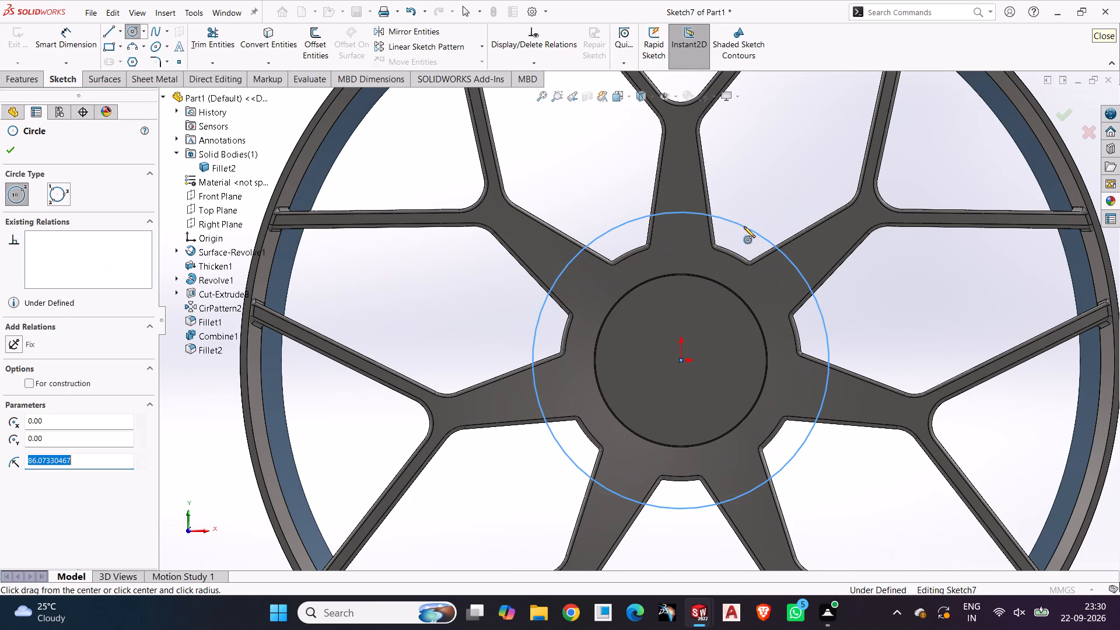
Dimension the sketched circle's diameter as 100 mm.
{"action": "left_click", "coordinate": [57, 51]}
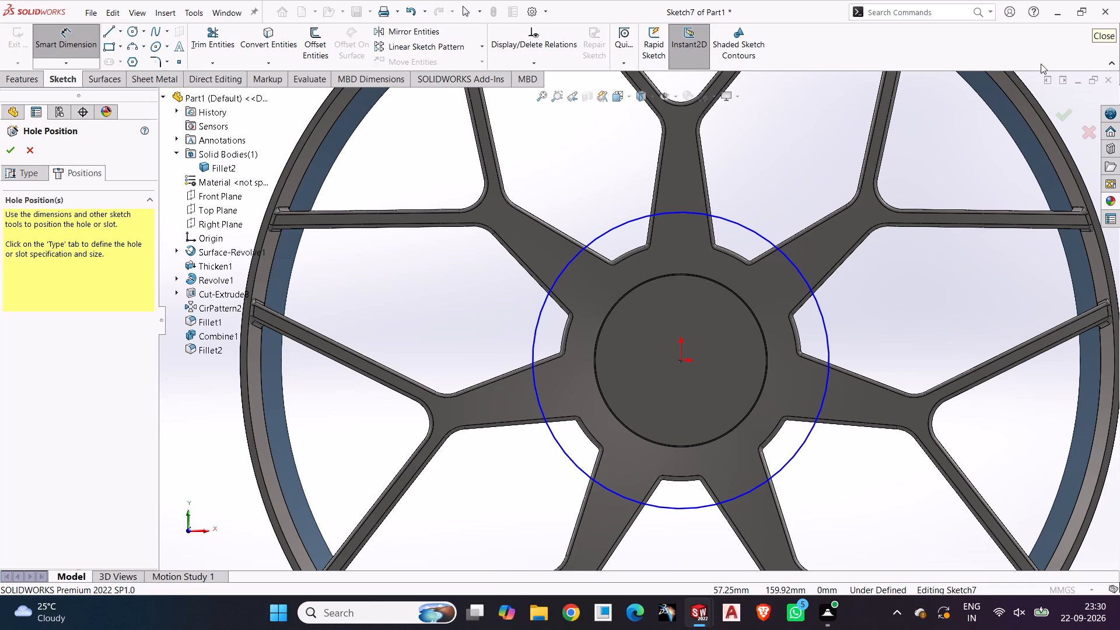
{"action": "left_click", "coordinate": [761, 233]}
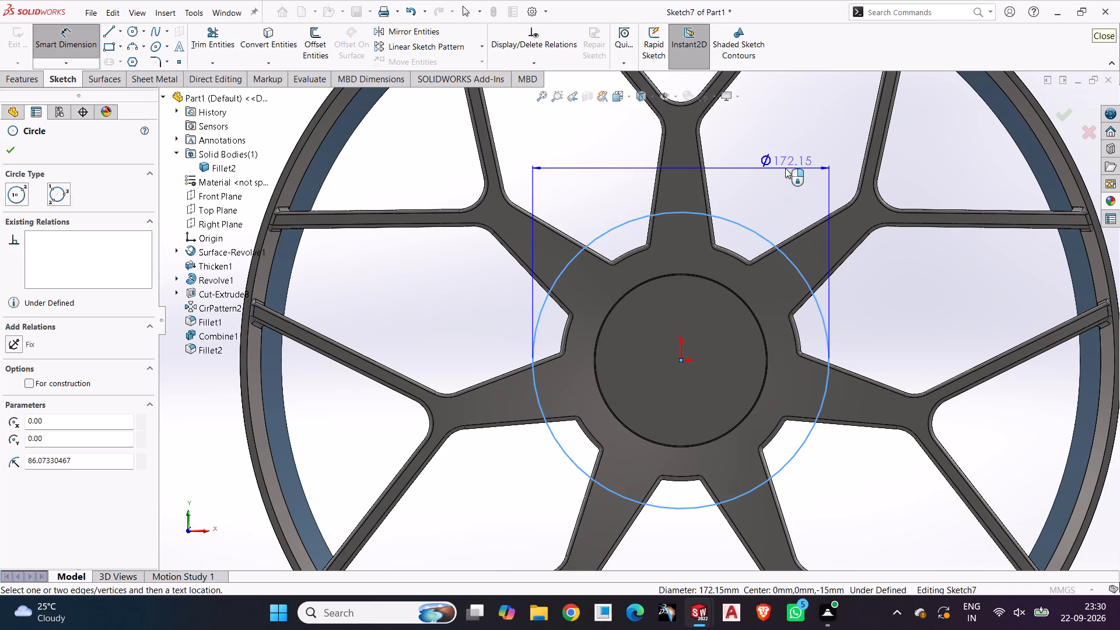
{"action": "left_click", "coordinate": [785, 168]}
{"action": "type", "text": "100"}
{"action": "key", "text": "Return"}
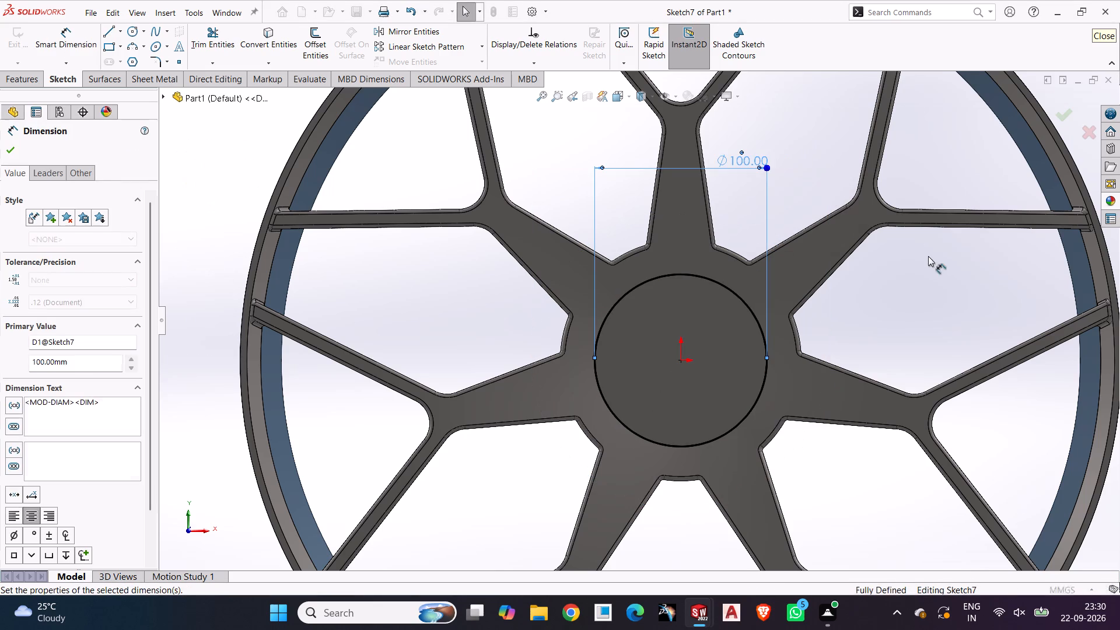
{"action": "left_click", "coordinate": [931, 266]}
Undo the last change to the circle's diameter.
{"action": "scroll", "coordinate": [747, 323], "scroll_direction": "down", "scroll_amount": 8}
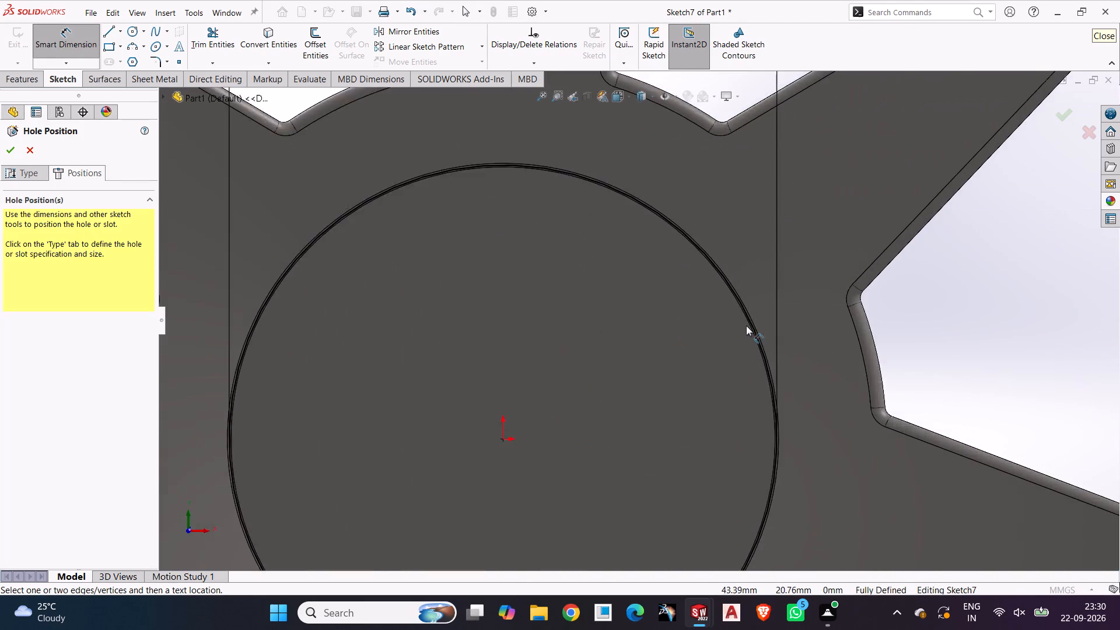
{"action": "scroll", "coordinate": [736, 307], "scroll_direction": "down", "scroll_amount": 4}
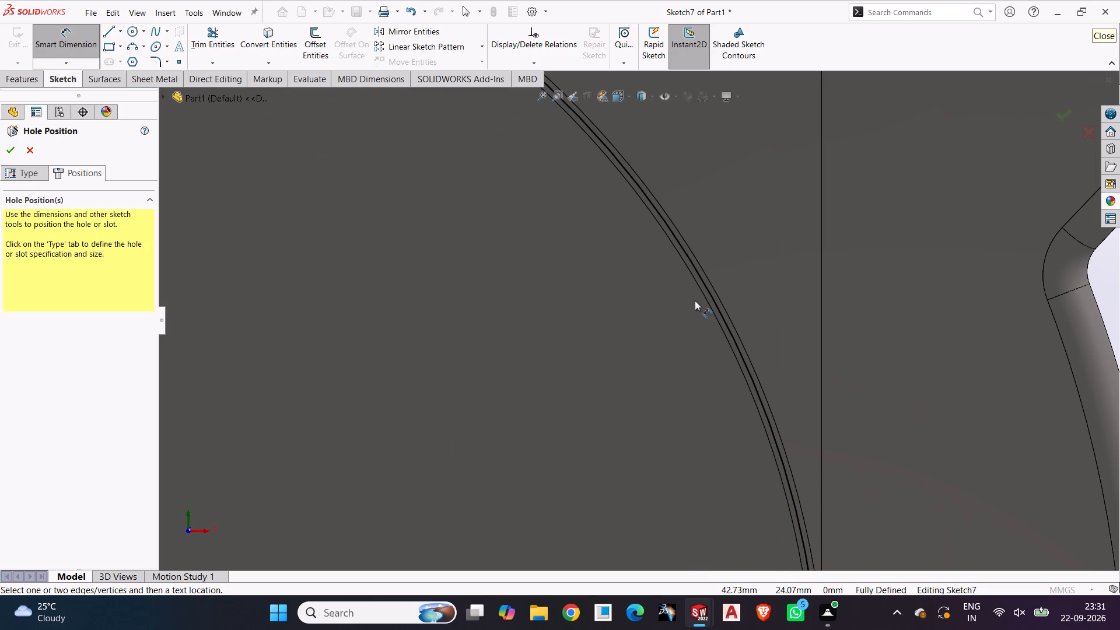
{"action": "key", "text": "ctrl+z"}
Convert the sketched circle around the hub to construction geometry.
{"action": "scroll", "coordinate": [722, 295], "scroll_direction": "up", "scroll_amount": 1}
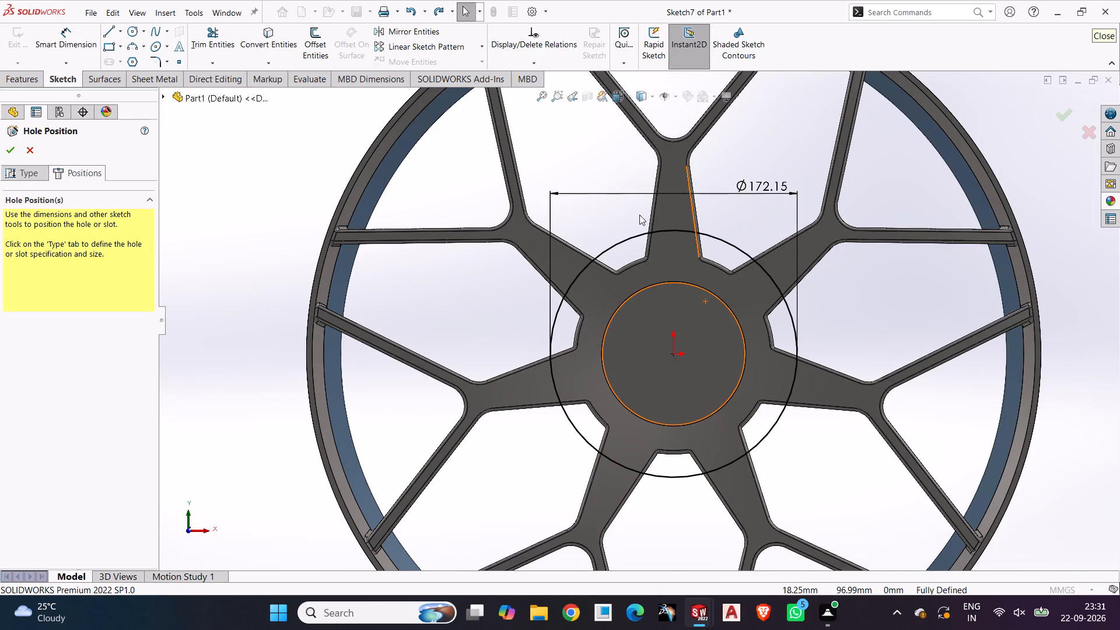
{"action": "left_click", "coordinate": [730, 246]}
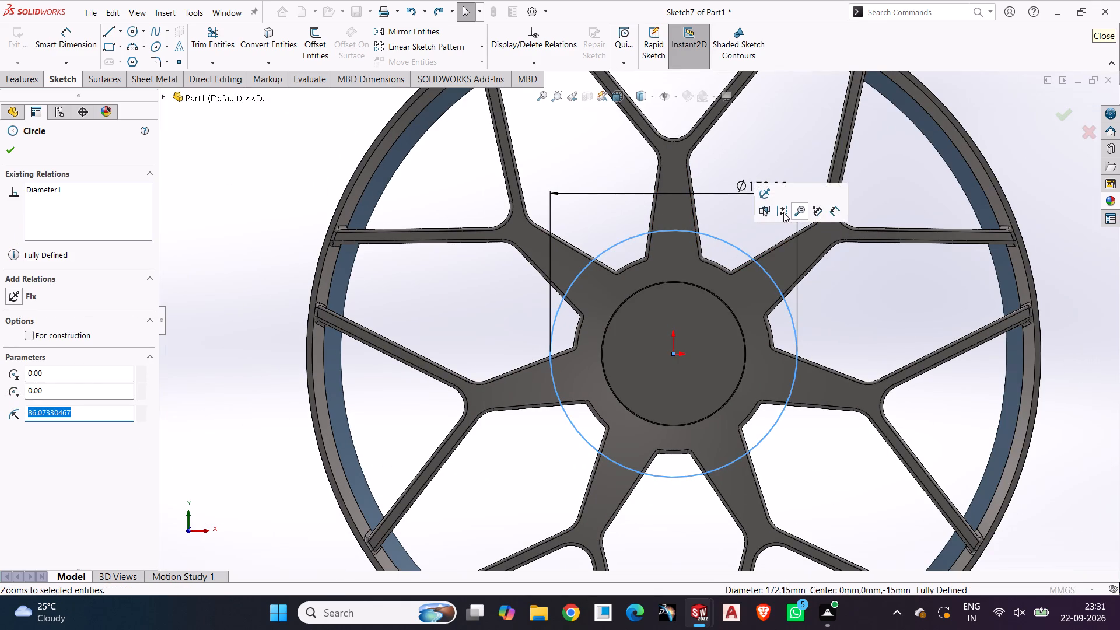
{"action": "left_click", "coordinate": [783, 212]}
{"action": "left_click", "coordinate": [876, 285]}
Set the construction circle's diameter to 100 mm.
{"action": "double_click", "coordinate": [760, 187]}
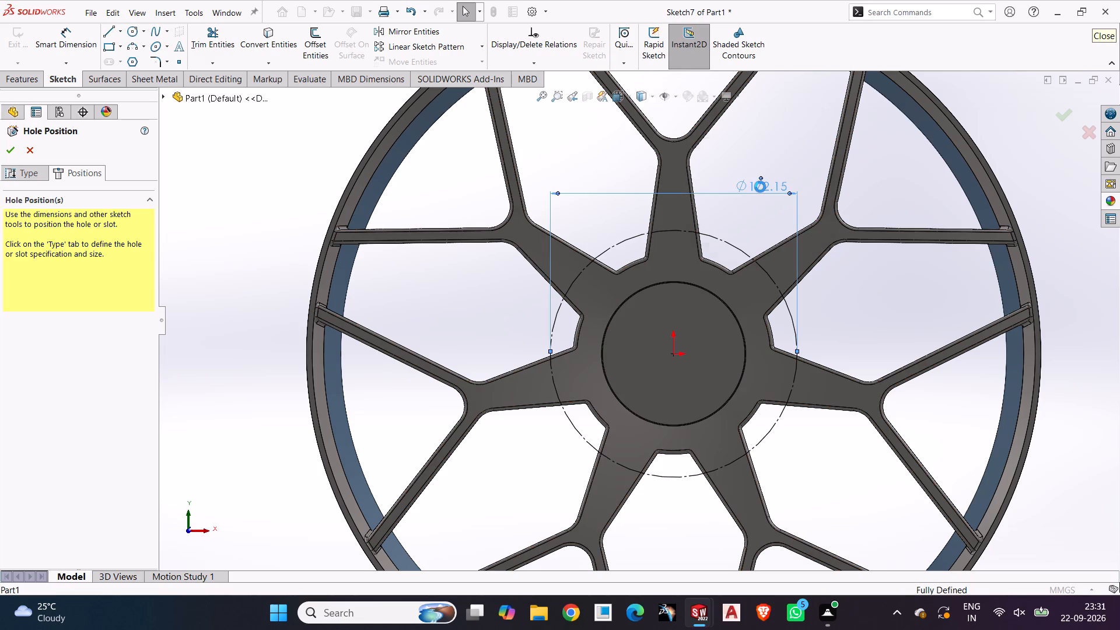
{"action": "type", "text": "100"}
{"action": "key", "text": "Return"}
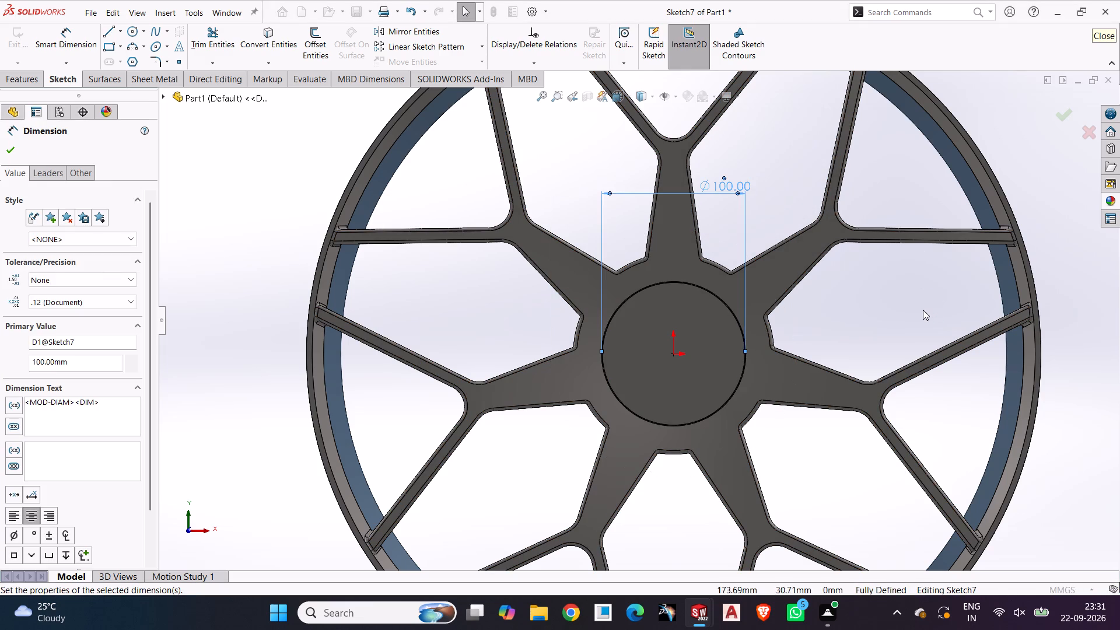
{"action": "left_click", "coordinate": [923, 310]}
Place one hole position point on the central hub circle's edge, directly above the origin at about 50 mm.
{"action": "scroll", "coordinate": [645, 359], "scroll_direction": "down", "scroll_amount": 4}
{"action": "scroll", "coordinate": [700, 321], "scroll_direction": "down", "scroll_amount": 2}
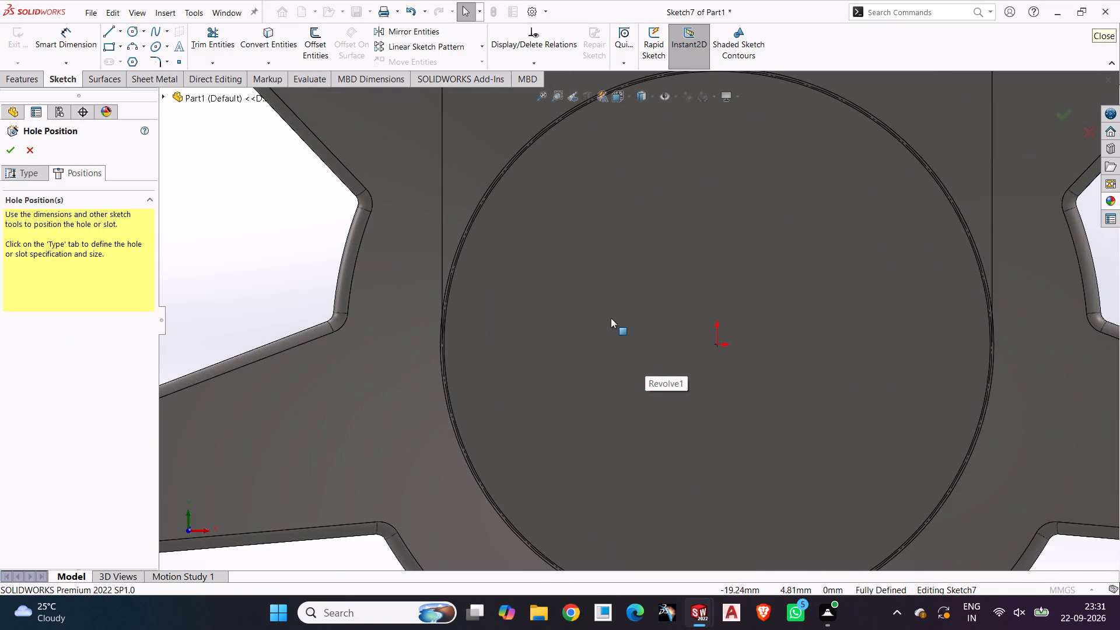
{"action": "scroll", "coordinate": [609, 317], "scroll_direction": "down", "scroll_amount": 3}
{"action": "scroll", "coordinate": [599, 314], "scroll_direction": "up", "scroll_amount": 6}
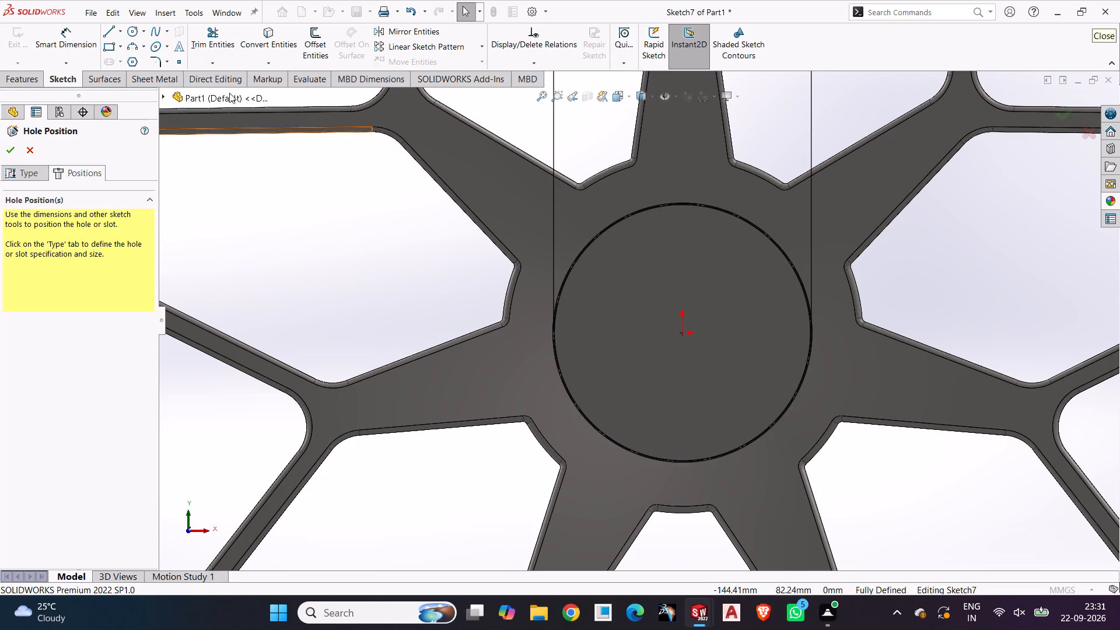
{"action": "left_click", "coordinate": [180, 61]}
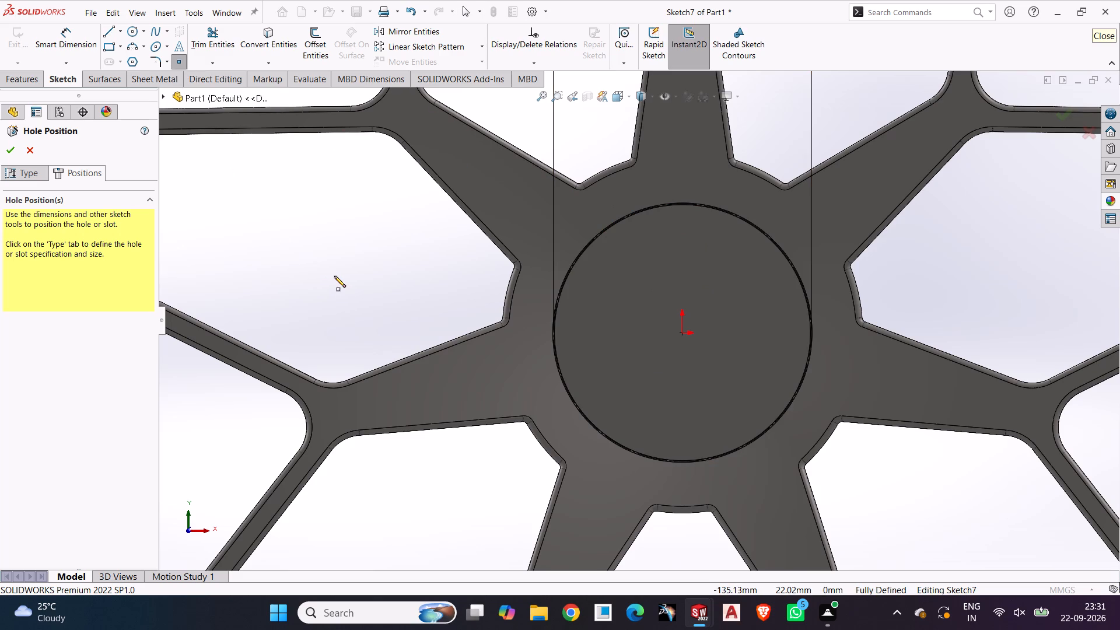
{"action": "scroll", "coordinate": [702, 212], "scroll_direction": "down", "scroll_amount": 3}
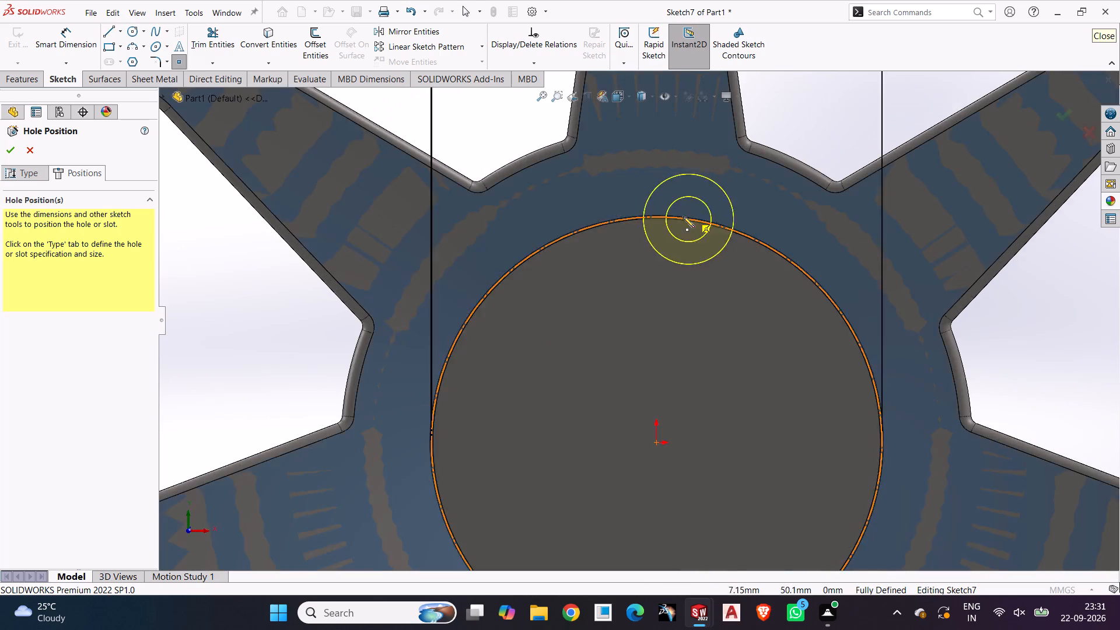
{"action": "scroll", "coordinate": [679, 219], "scroll_direction": "down", "scroll_amount": 6}
{"action": "scroll", "coordinate": [622, 244], "scroll_direction": "down", "scroll_amount": 3}
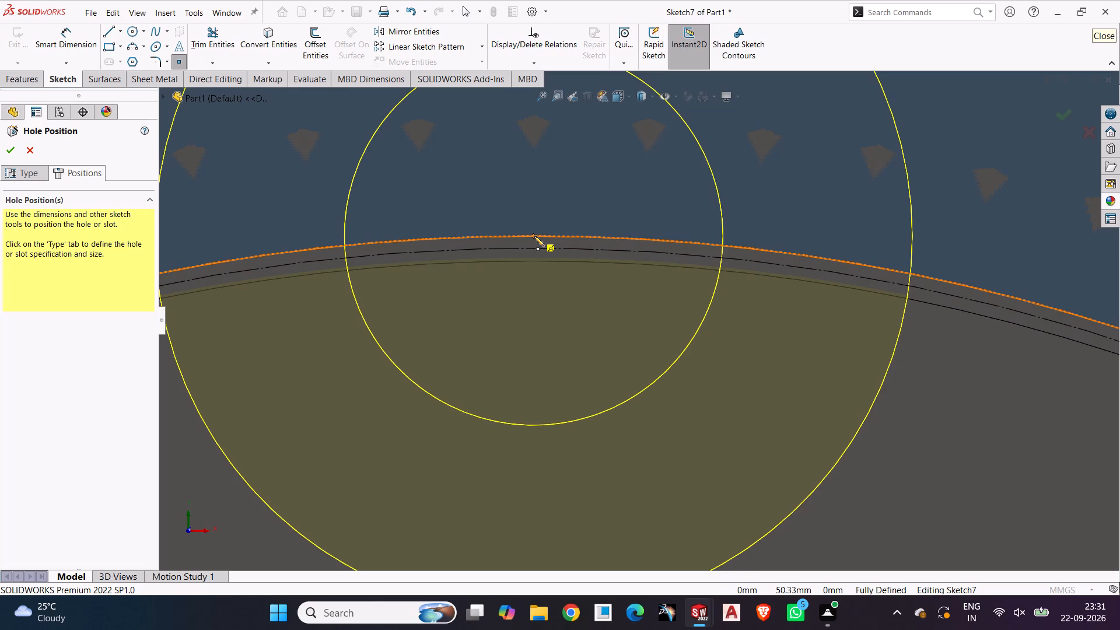
{"action": "left_click", "coordinate": [534, 236]}
{"action": "scroll", "coordinate": [552, 287], "scroll_direction": "up", "scroll_amount": 2}
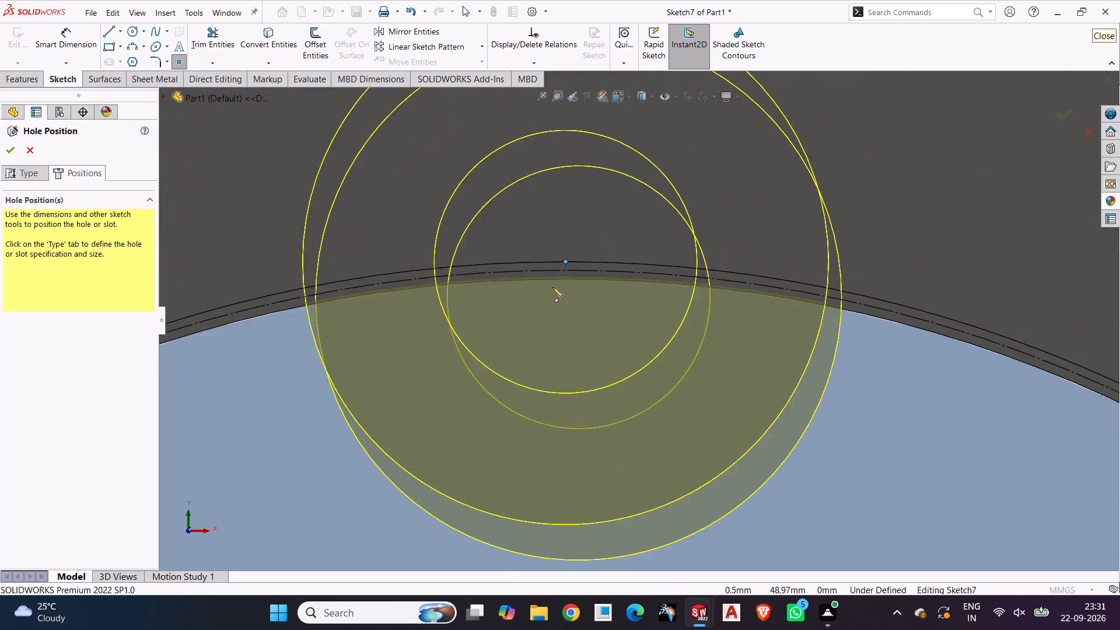
{"action": "scroll", "coordinate": [552, 287], "scroll_direction": "up", "scroll_amount": 4}
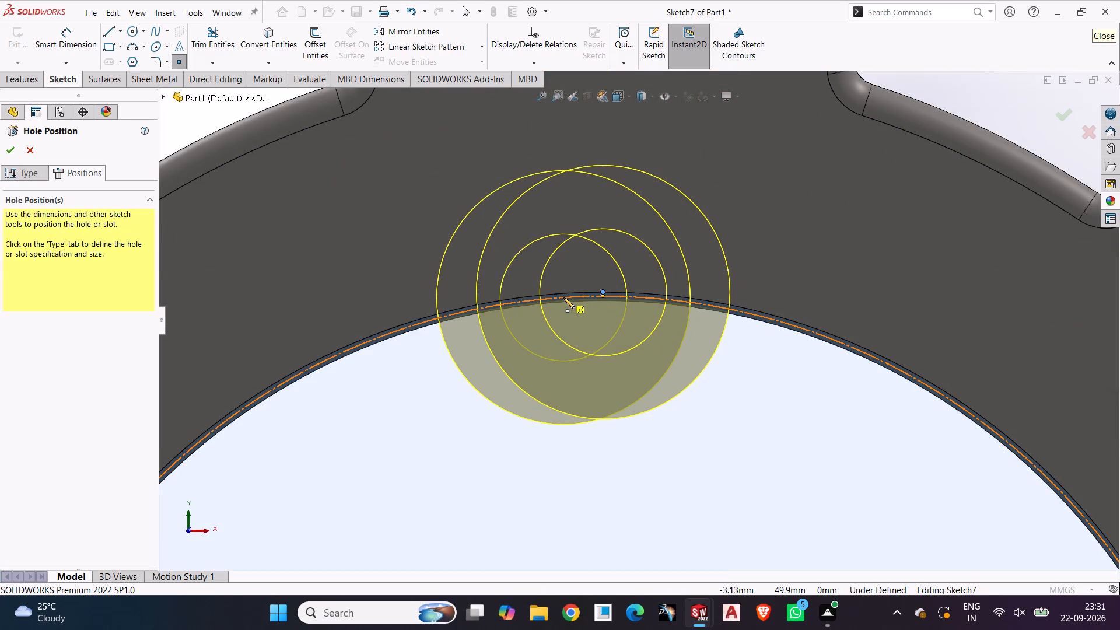
{"action": "right_click", "coordinate": [426, 290]}
{"action": "left_click", "coordinate": [451, 303]}
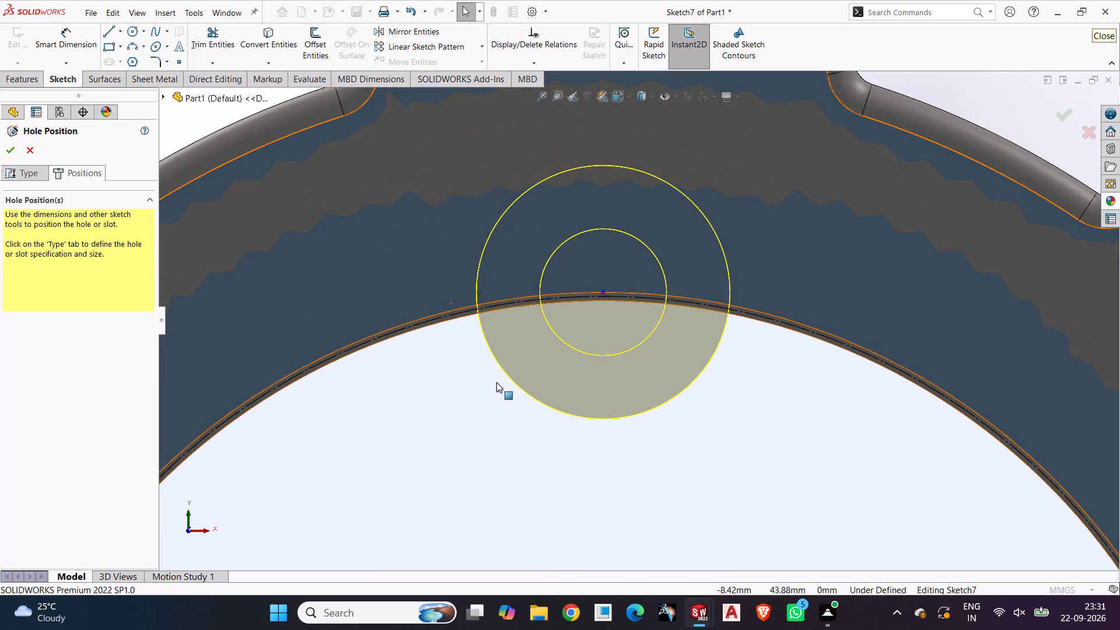
Draw a centerline from the hole position point straight down to the origin.
{"action": "scroll", "coordinate": [496, 383], "scroll_direction": "up", "scroll_amount": 2}
{"action": "scroll", "coordinate": [563, 389], "scroll_direction": "up", "scroll_amount": 2}
{"action": "scroll", "coordinate": [601, 452], "scroll_direction": "up", "scroll_amount": 3}
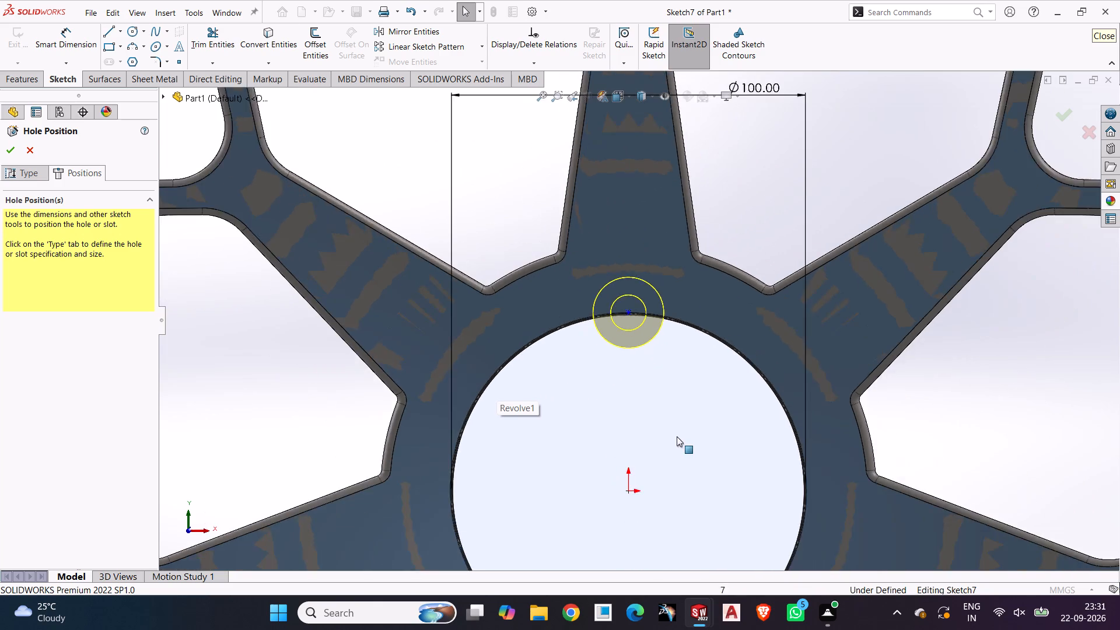
{"action": "scroll", "coordinate": [677, 436], "scroll_direction": "up", "scroll_amount": 6}
{"action": "scroll", "coordinate": [662, 394], "scroll_direction": "down", "scroll_amount": 3}
{"action": "scroll", "coordinate": [657, 388], "scroll_direction": "up", "scroll_amount": 3}
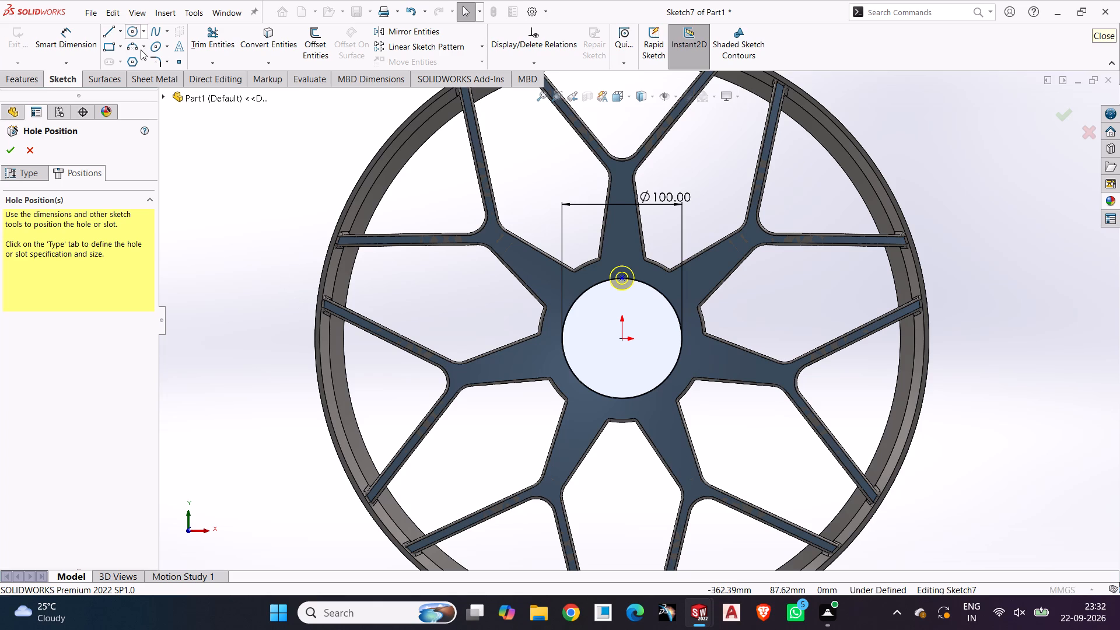
{"action": "left_click", "coordinate": [121, 28]}
{"action": "left_click", "coordinate": [129, 61]}
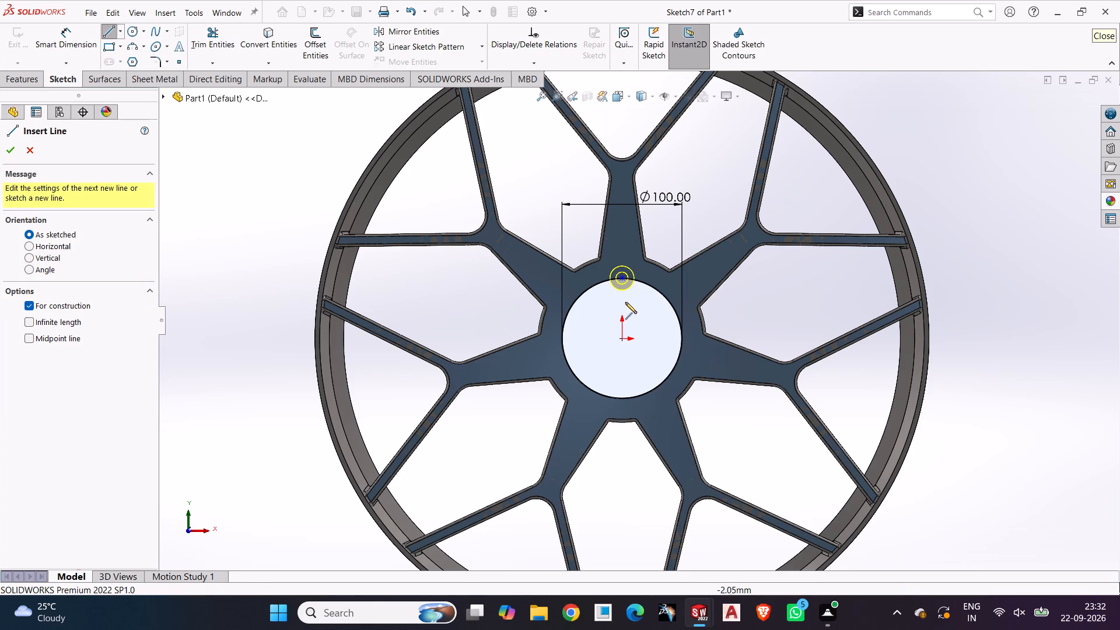
{"action": "scroll", "coordinate": [628, 308], "scroll_direction": "down", "scroll_amount": 5}
{"action": "left_click", "coordinate": [614, 232]}
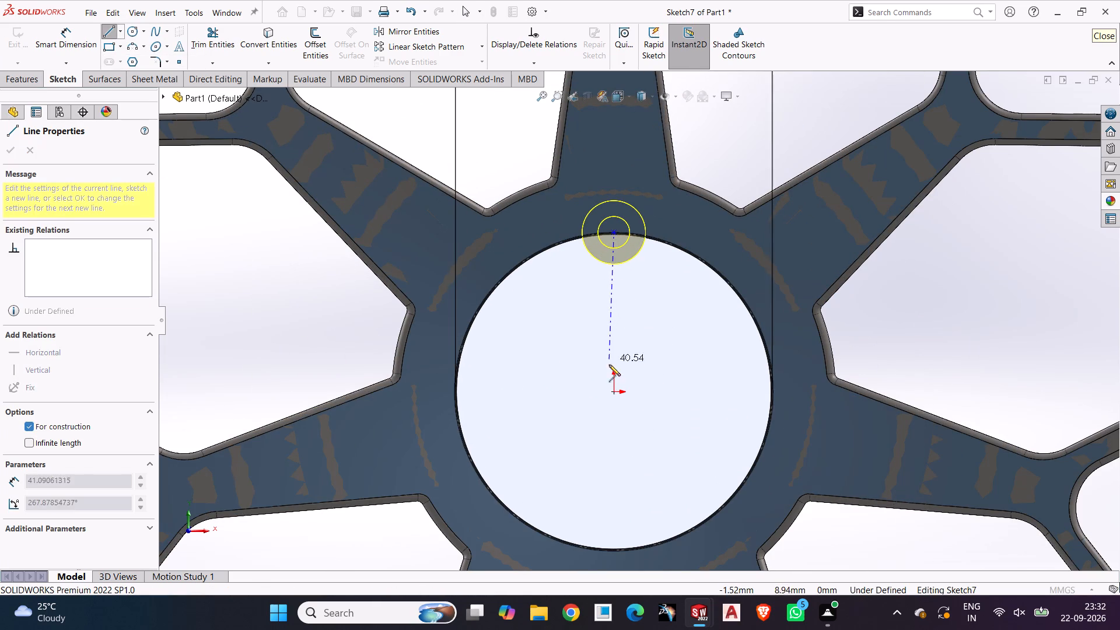
{"action": "left_click", "coordinate": [615, 391]}
{"action": "key", "text": "Escape"}
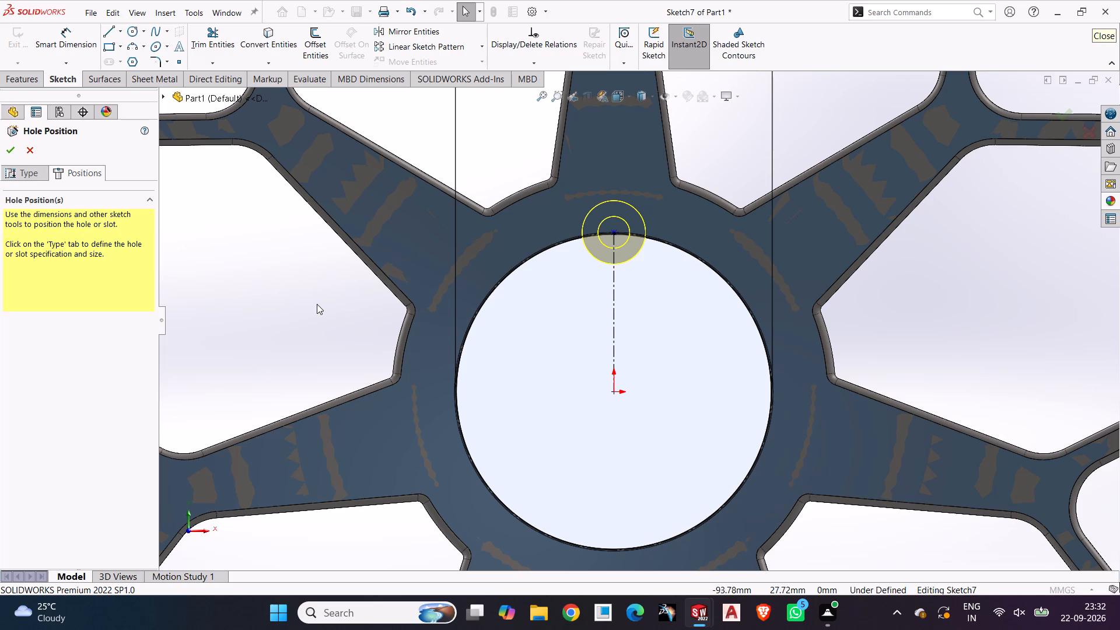
Finish the Hole Wizard feature with the single counterbored hole above the origin on the hub circle.
{"action": "right_click", "coordinate": [614, 296]}
{"action": "left_click", "coordinate": [642, 264]}
{"action": "left_click", "coordinate": [538, 313]}
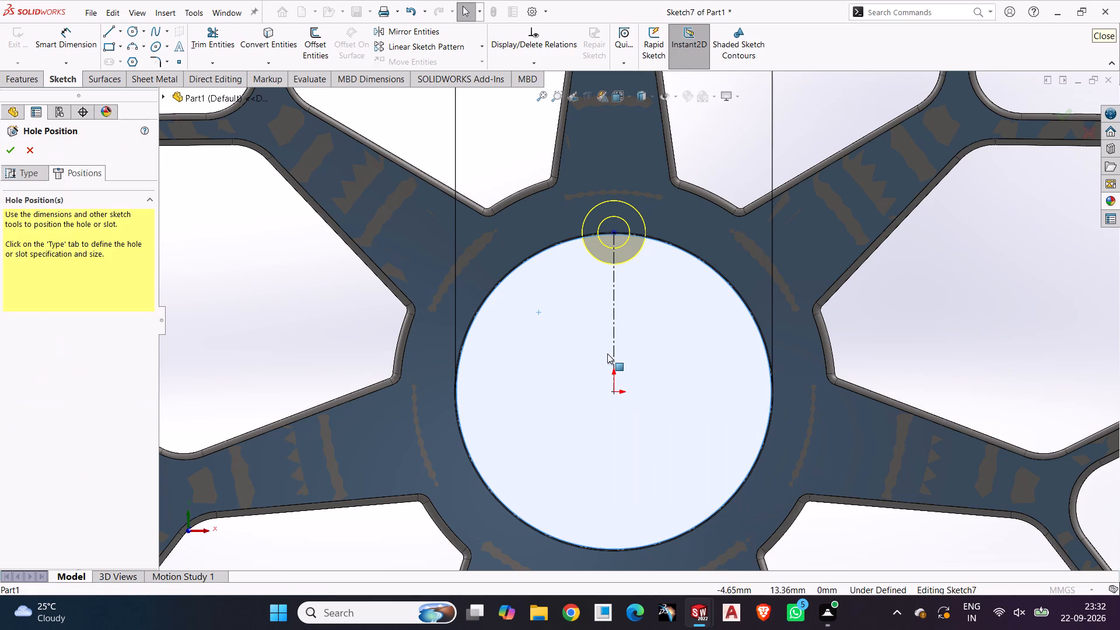
{"action": "left_click", "coordinate": [8, 150]}
{"action": "left_click", "coordinate": [305, 321]}
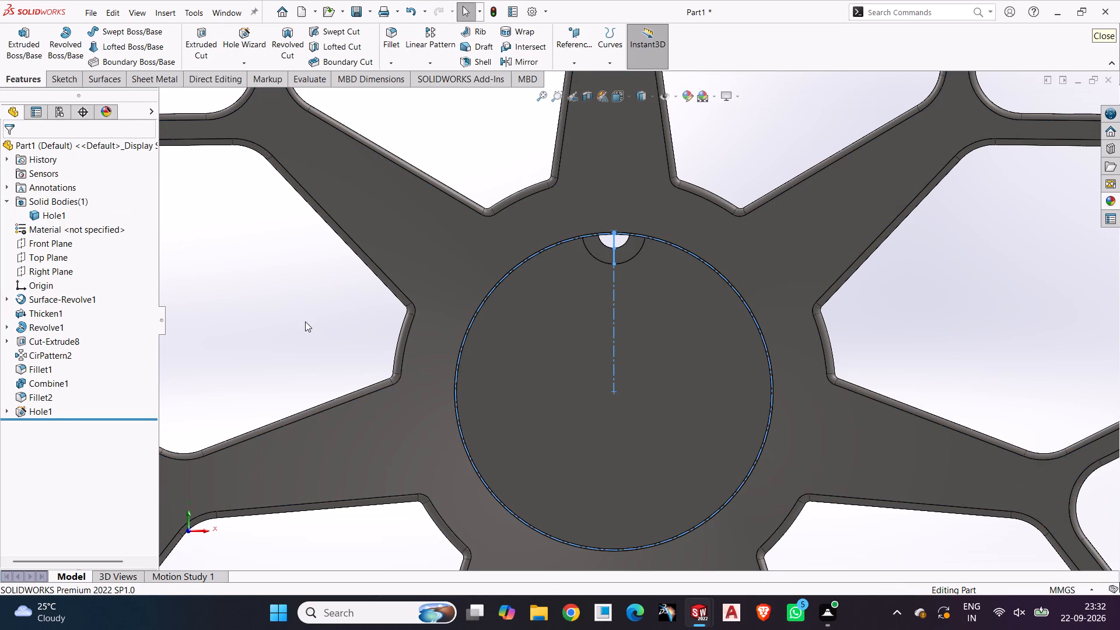
Start a new sketch on the flat floor face of the counterbore in the hub.
{"action": "scroll", "coordinate": [374, 348], "scroll_direction": "up", "scroll_amount": 2}
{"action": "middle_click_drag", "start_coordinate": [373, 347], "coordinate": [443, 360]}
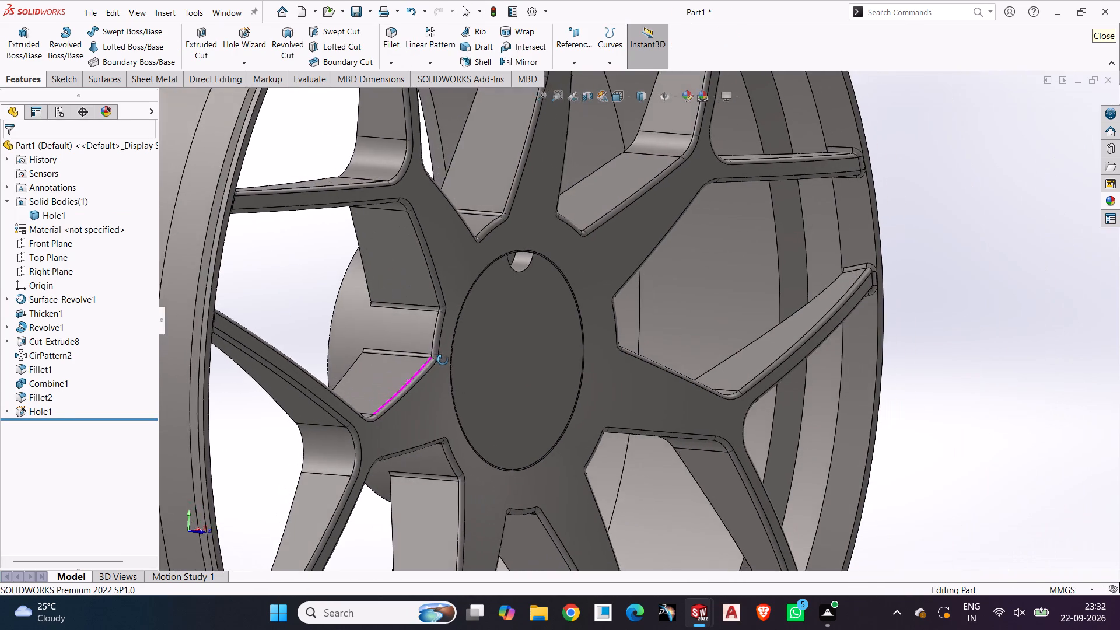
{"action": "middle_click_drag", "start_coordinate": [443, 360], "coordinate": [359, 338]}
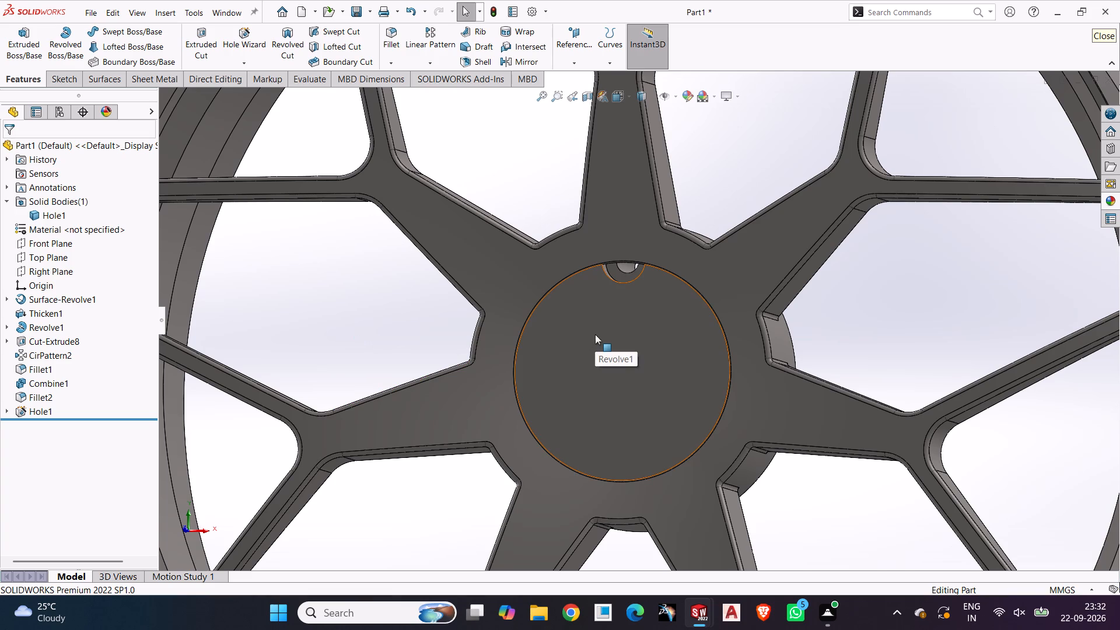
{"action": "middle_click_drag", "start_coordinate": [607, 325], "coordinate": [656, 395]}
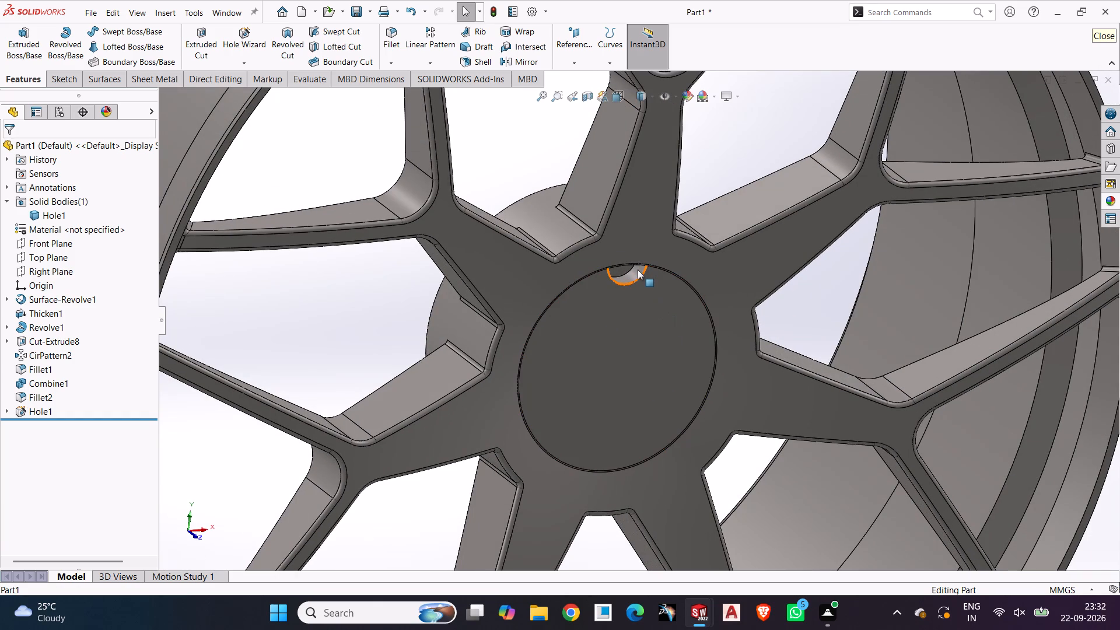
{"action": "left_click", "coordinate": [638, 275]}
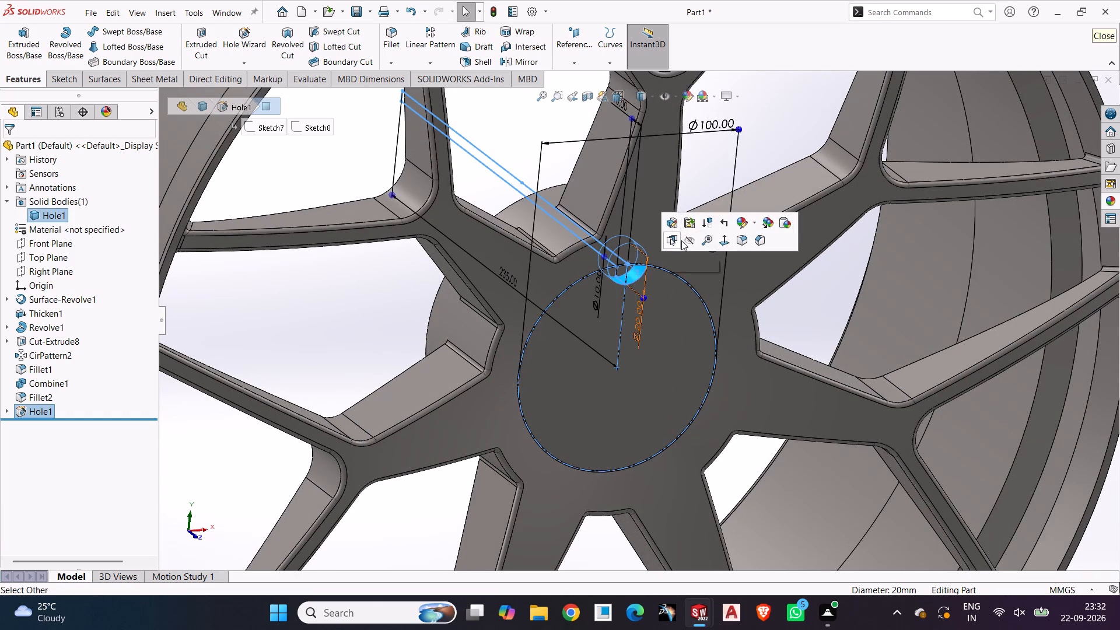
{"action": "left_click", "coordinate": [71, 82]}
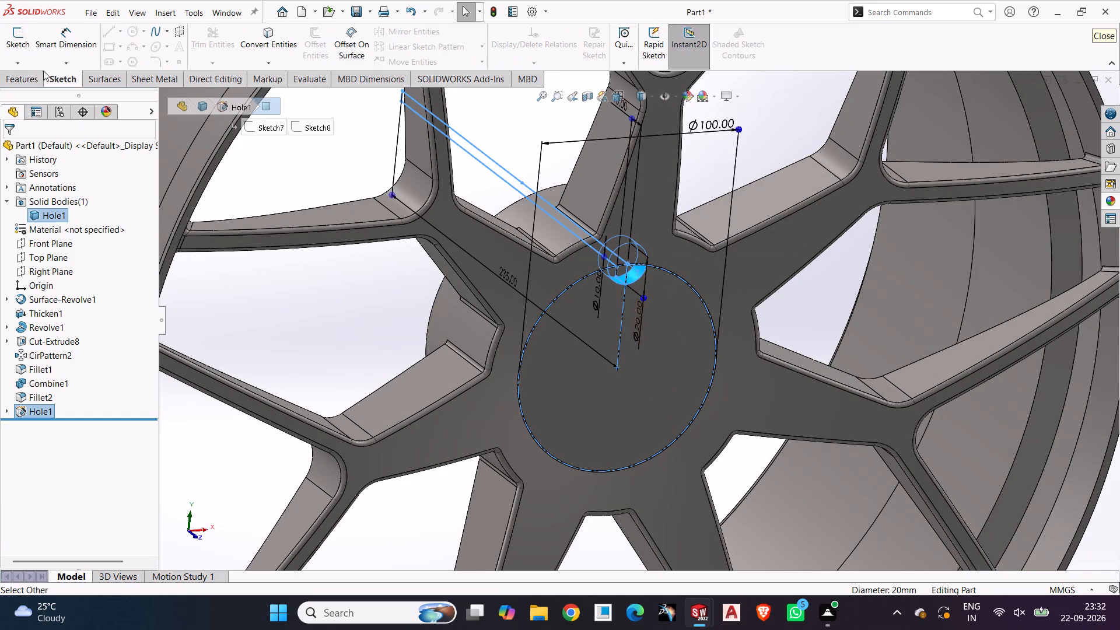
{"action": "left_click", "coordinate": [13, 44]}
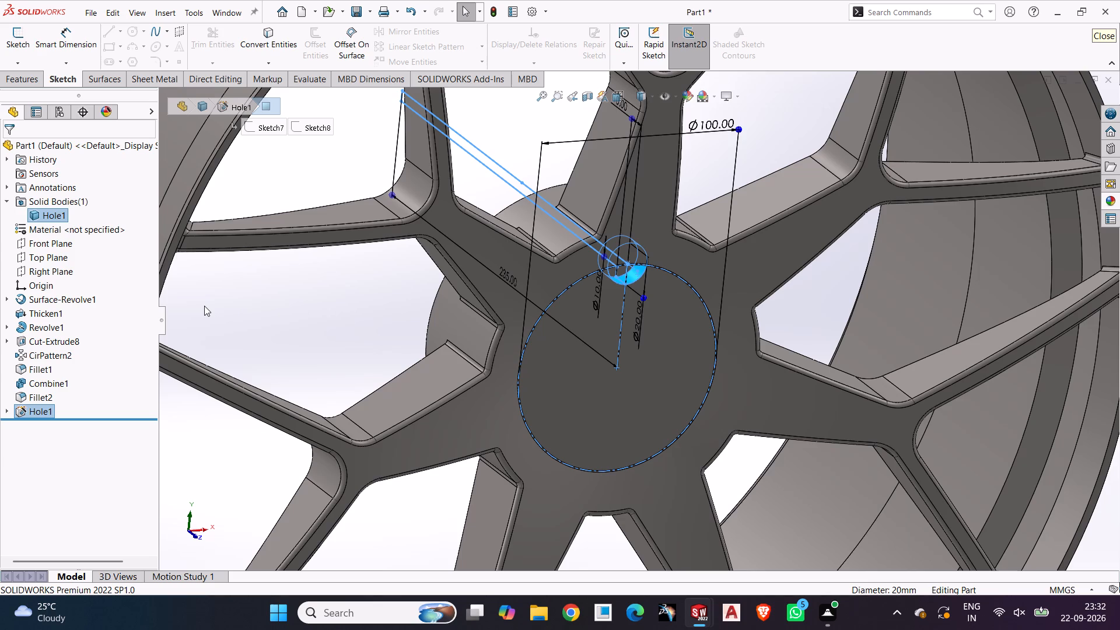
{"action": "middle_click_drag", "start_coordinate": [633, 309], "coordinate": [584, 261]}
{"action": "scroll", "coordinate": [617, 275], "scroll_direction": "down", "scroll_amount": 3}
{"action": "left_click", "coordinate": [603, 270]}
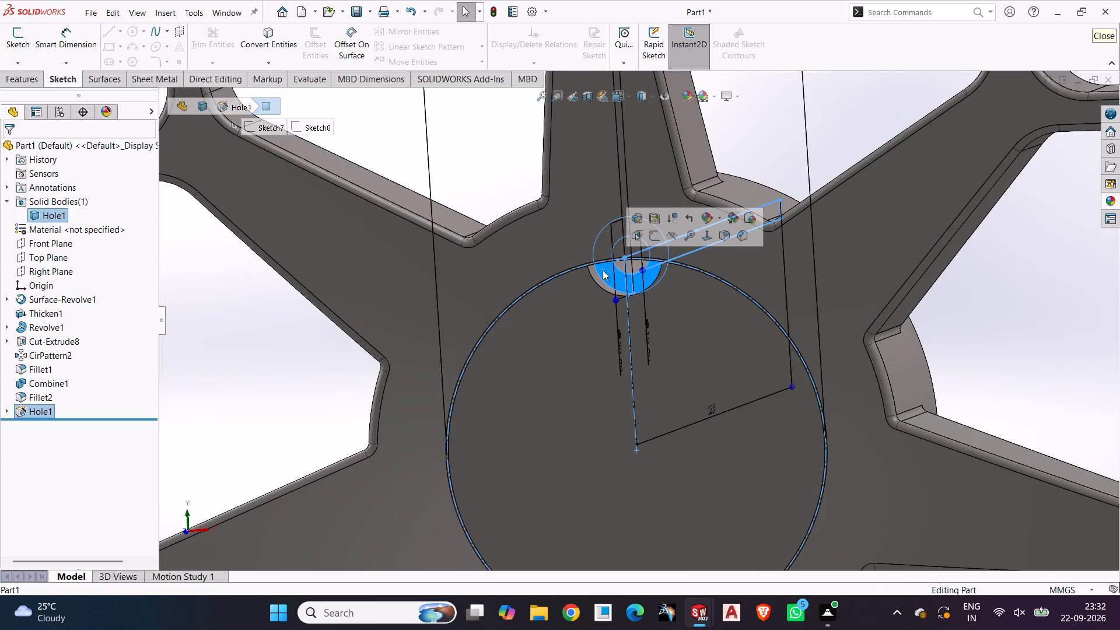
{"action": "left_click", "coordinate": [658, 233]}
{"action": "left_click", "coordinate": [332, 327]}
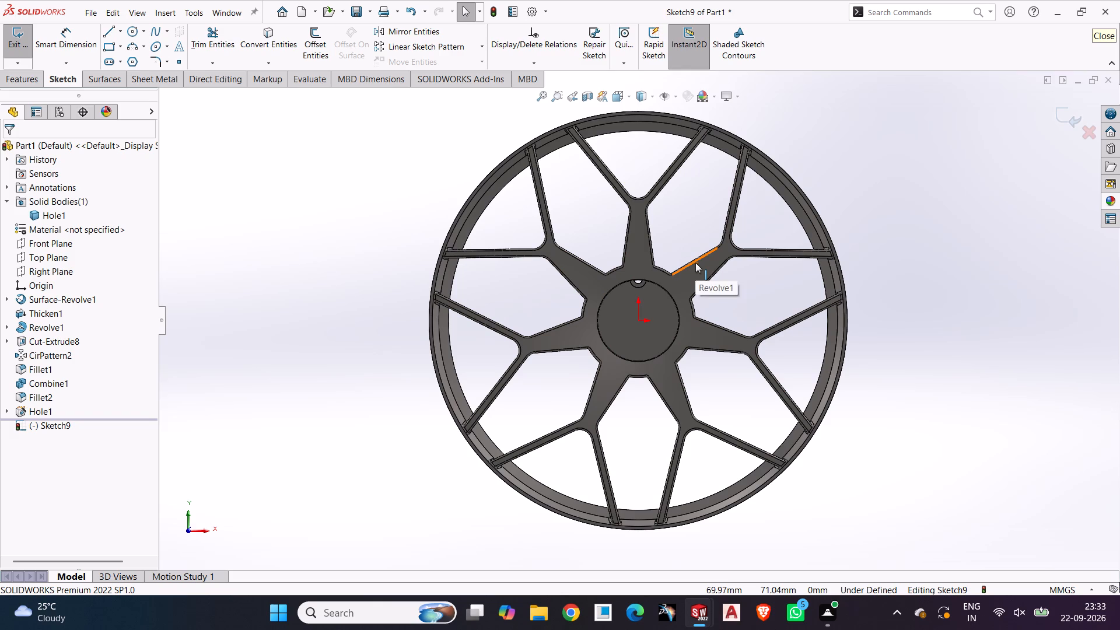
Convert the 20 mm circular edge of the counterbore floor into a sketch circle.
{"action": "scroll", "coordinate": [708, 268], "scroll_direction": "down", "scroll_amount": 8}
{"action": "middle_click_drag", "start_coordinate": [425, 379], "coordinate": [450, 405]}
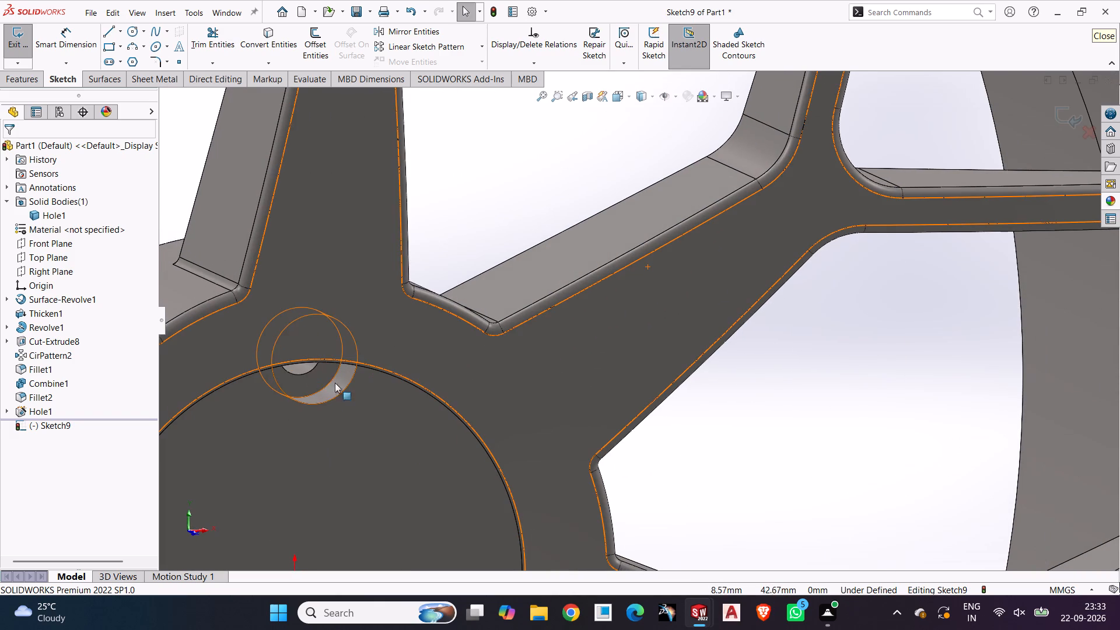
{"action": "left_click", "coordinate": [334, 376]}
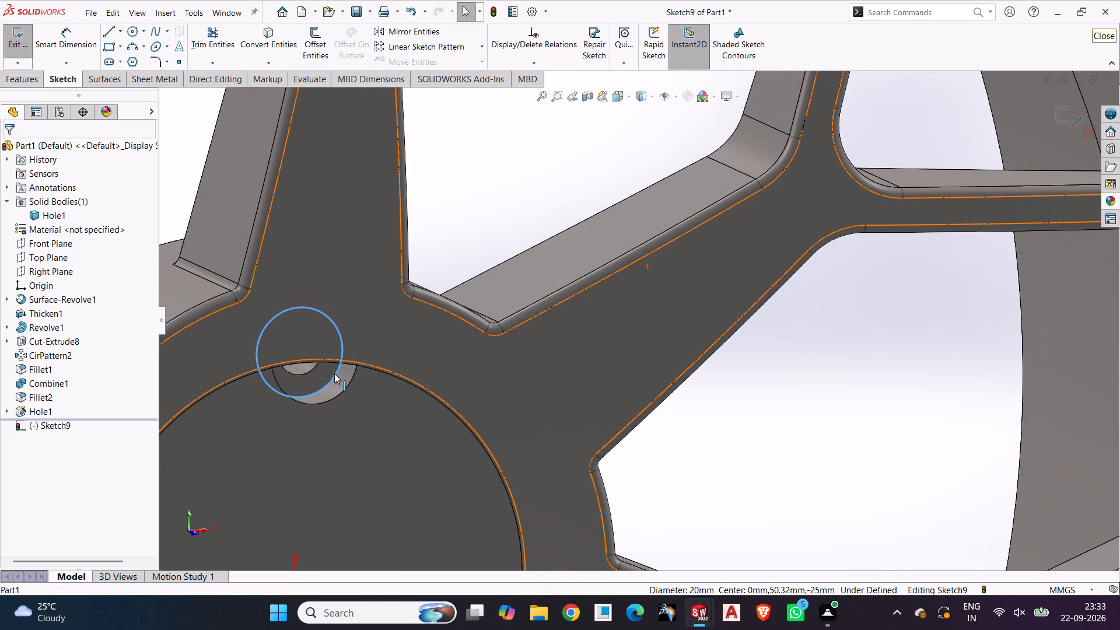
{"action": "left_click", "coordinate": [259, 40]}
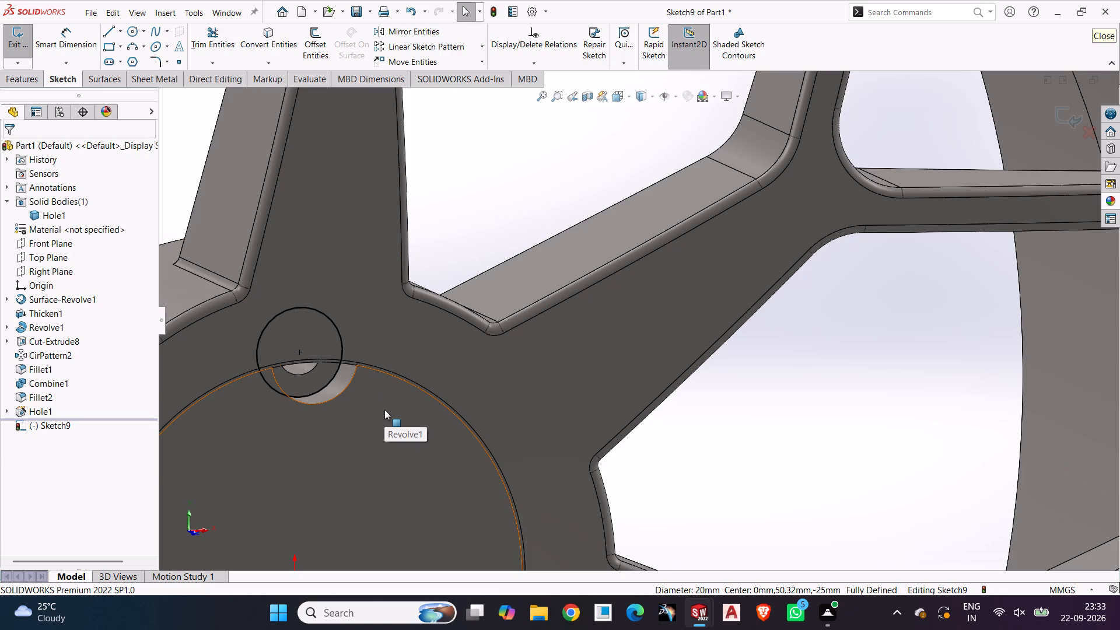
Extrude-cut the converted circle Through All in the reversed direction, outward through the front of the hub.
{"action": "left_click", "coordinate": [30, 74]}
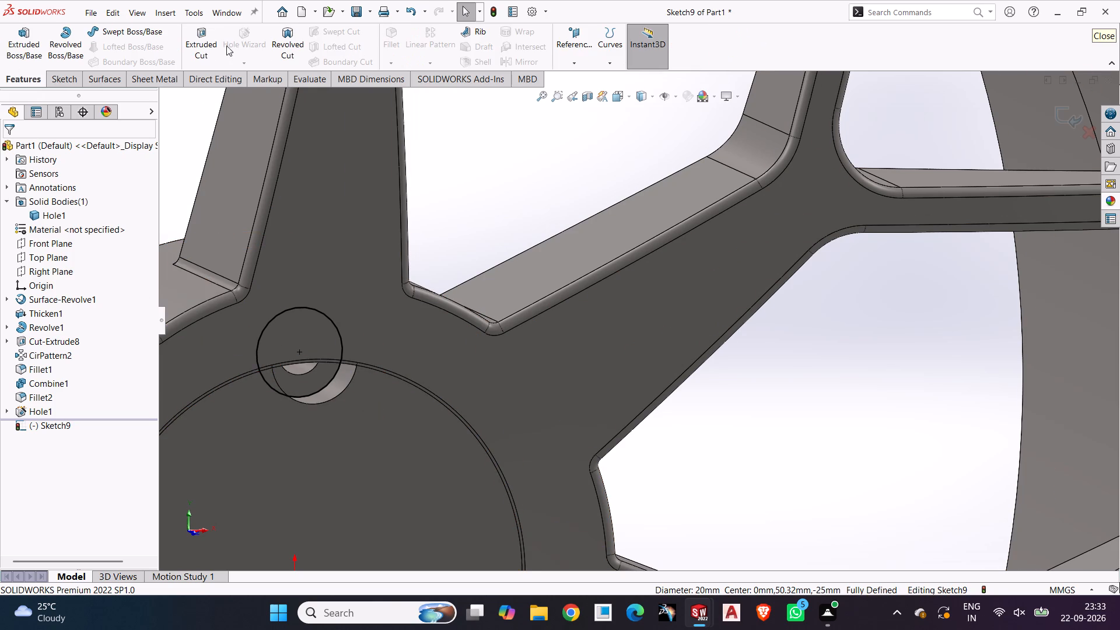
{"action": "left_click", "coordinate": [208, 37]}
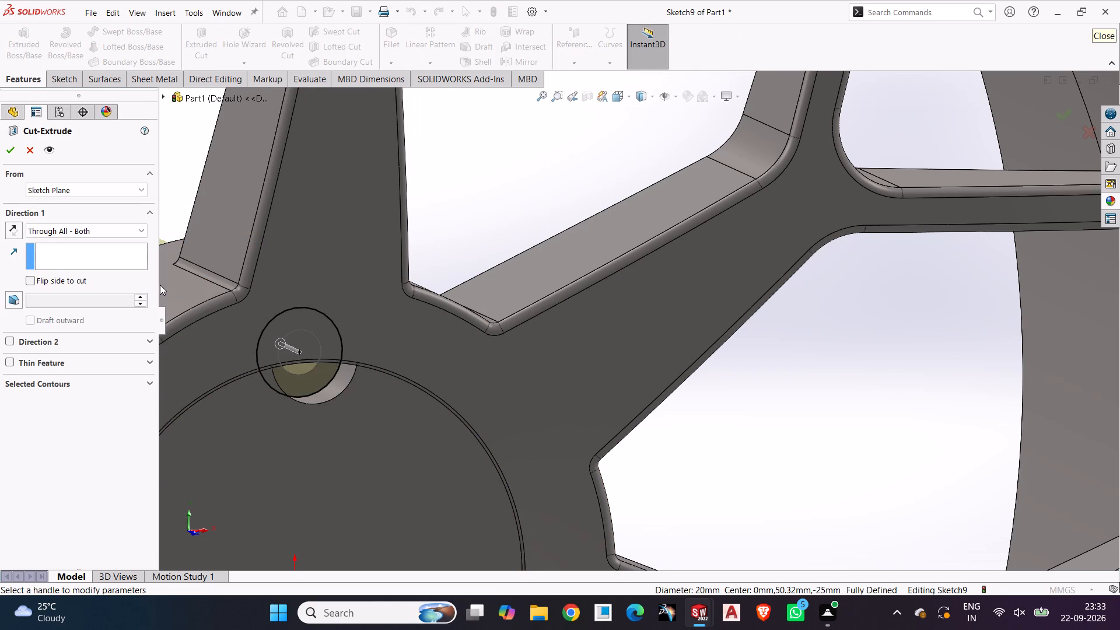
{"action": "left_click", "coordinate": [70, 229]}
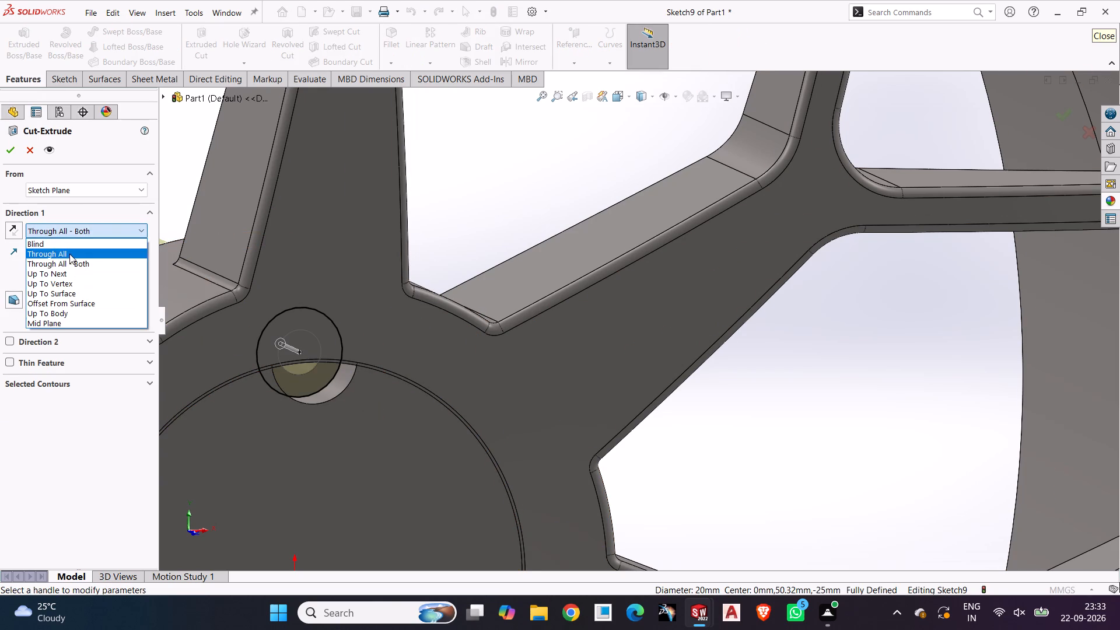
{"action": "left_click", "coordinate": [69, 254]}
{"action": "left_click", "coordinate": [17, 228]}
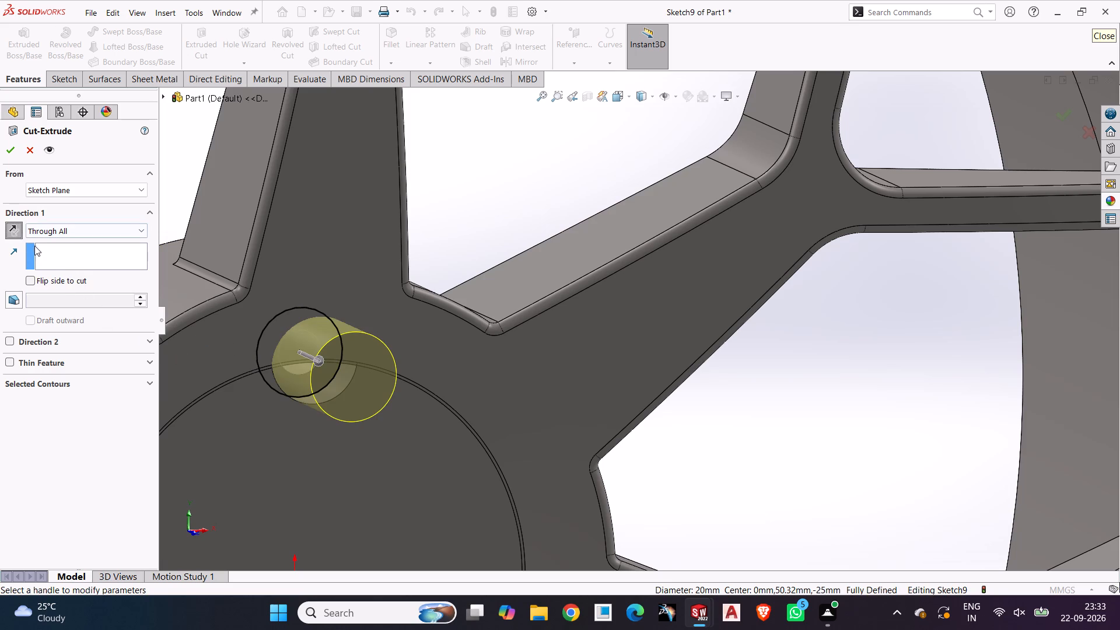
{"action": "left_click", "coordinate": [9, 152]}
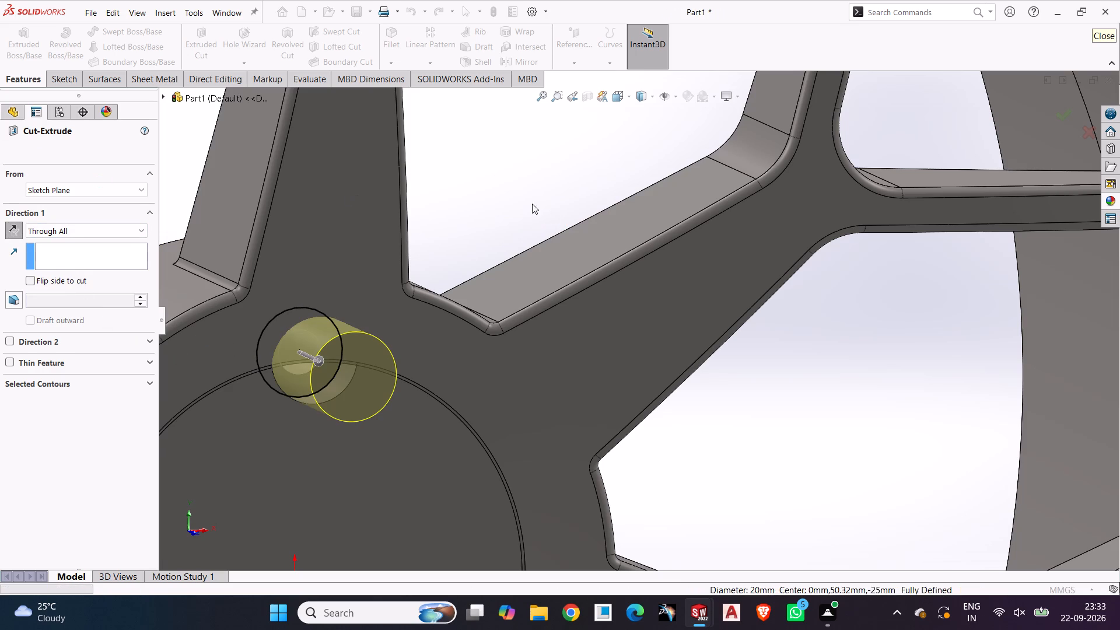
{"action": "left_click", "coordinate": [503, 196]}
Set up a circular pattern about the rim's cylindrical face with 5 equally spaced instances over 360 degrees.
{"action": "middle_click_drag", "start_coordinate": [498, 223], "coordinate": [470, 188]}
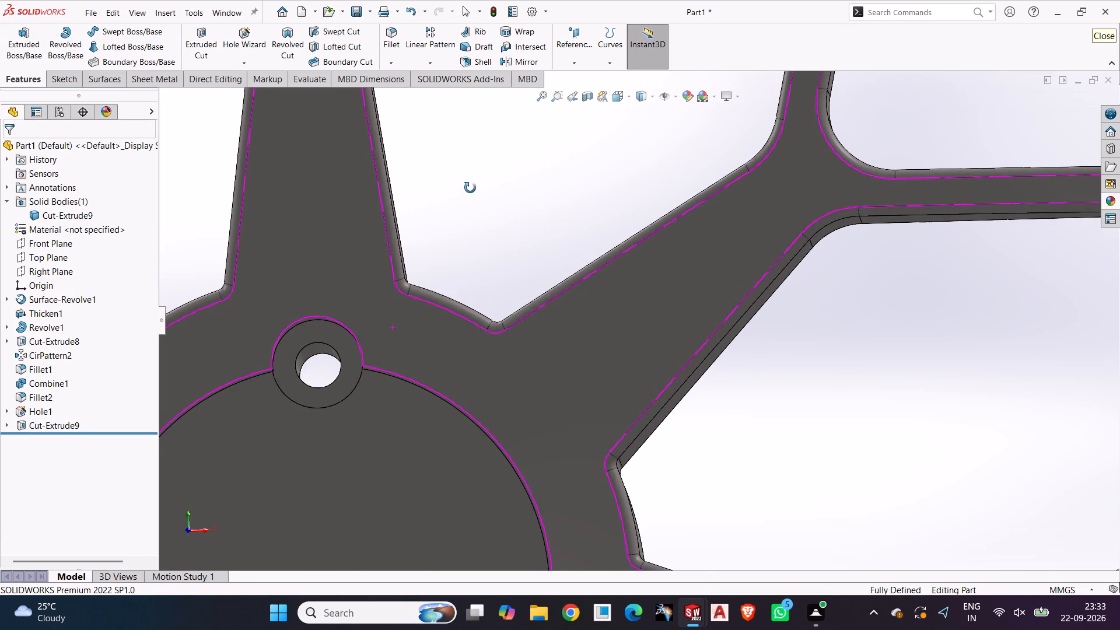
{"action": "middle_click_drag", "start_coordinate": [470, 188], "coordinate": [471, 188]}
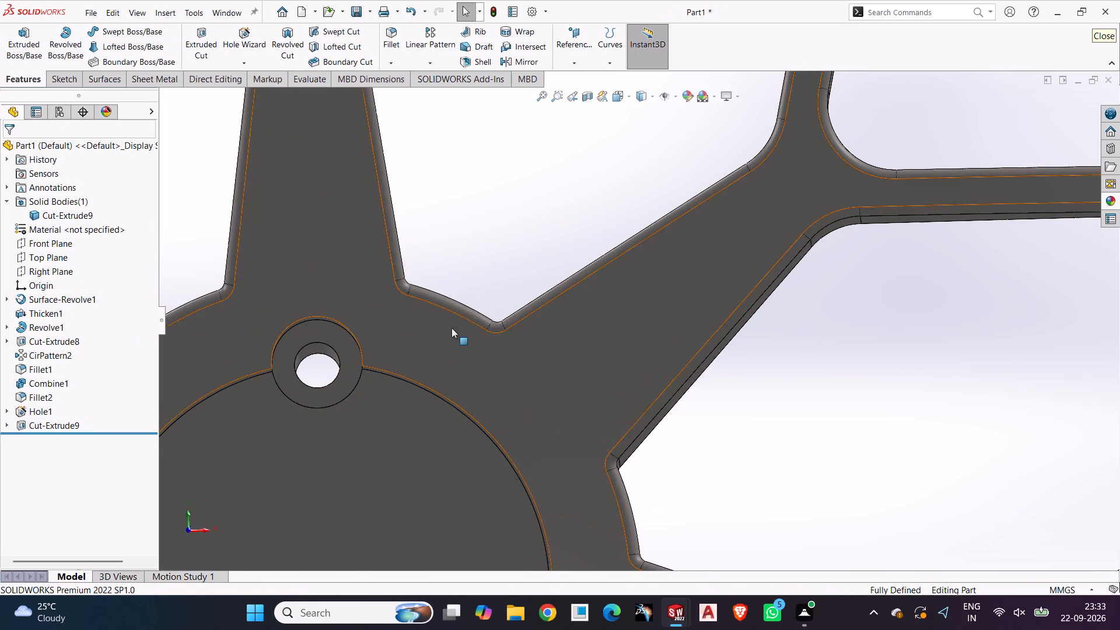
{"action": "scroll", "coordinate": [450, 328], "scroll_direction": "up", "scroll_amount": 3}
{"action": "middle_click_drag", "start_coordinate": [362, 366], "coordinate": [421, 404]}
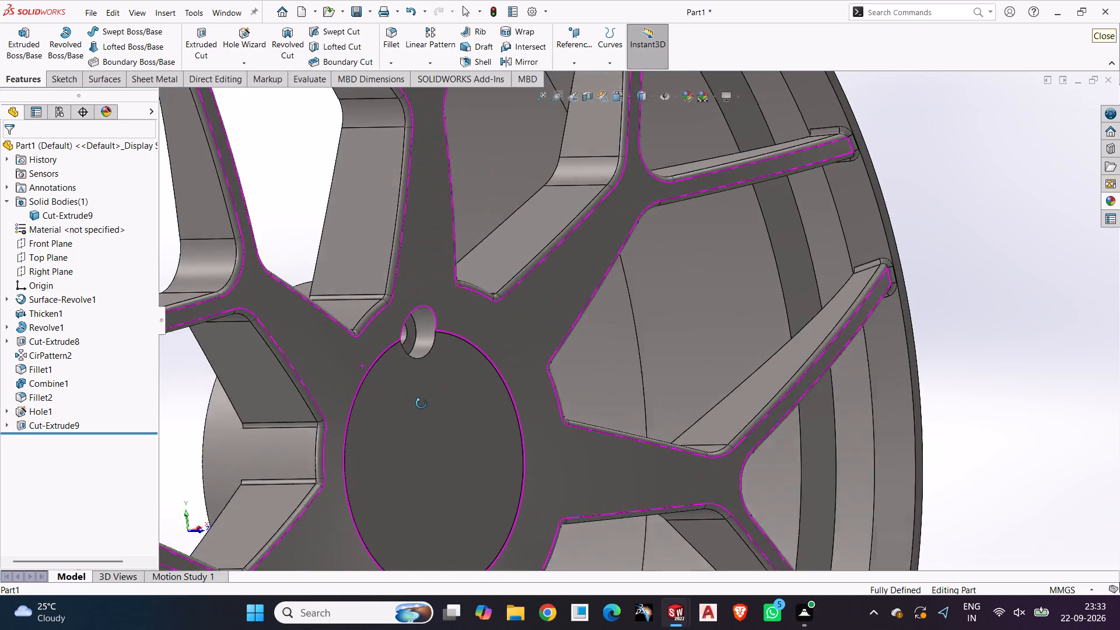
{"action": "middle_click_drag", "start_coordinate": [421, 404], "coordinate": [408, 400]}
{"action": "scroll", "coordinate": [408, 395], "scroll_direction": "up", "scroll_amount": 2}
{"action": "middle_click_drag", "start_coordinate": [409, 398], "coordinate": [381, 395]}
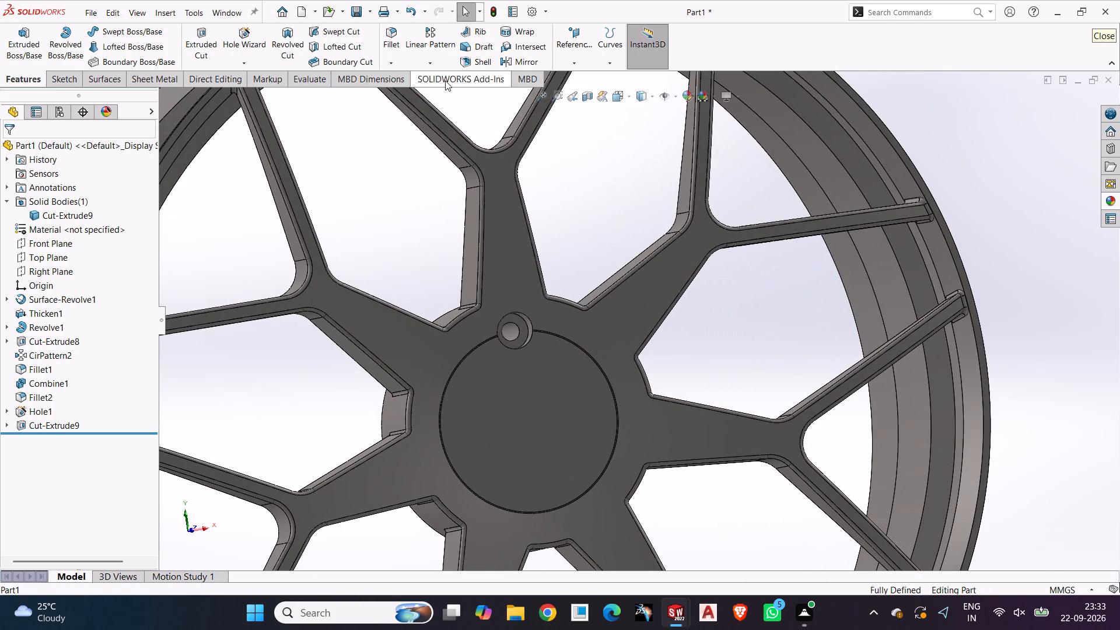
{"action": "left_click", "coordinate": [438, 65]}
{"action": "left_click", "coordinate": [449, 87]}
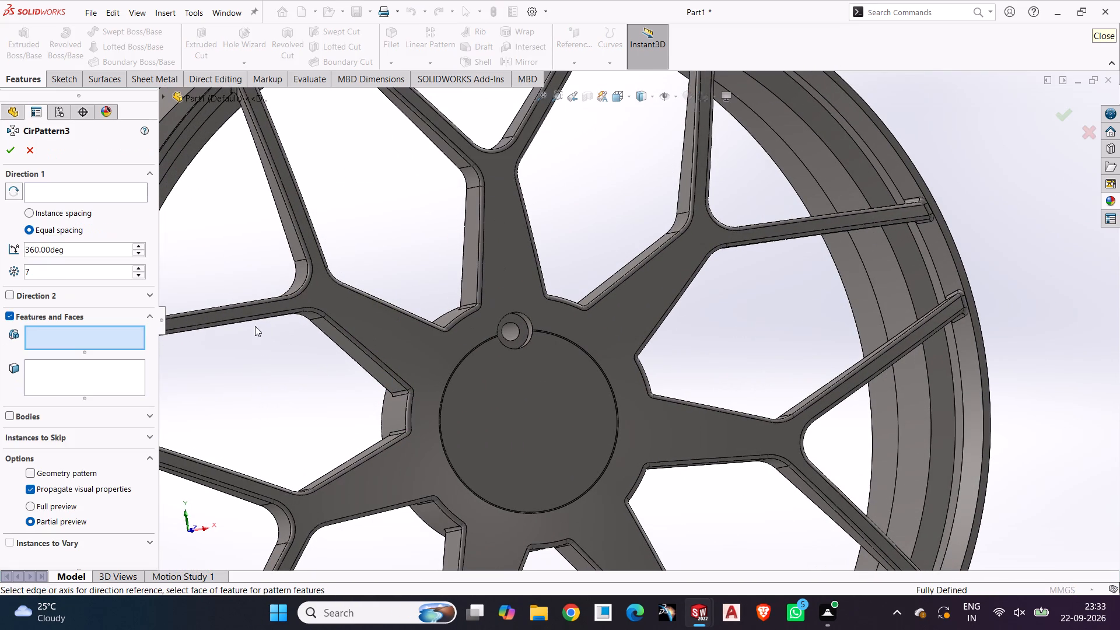
{"action": "left_click", "coordinate": [76, 189]}
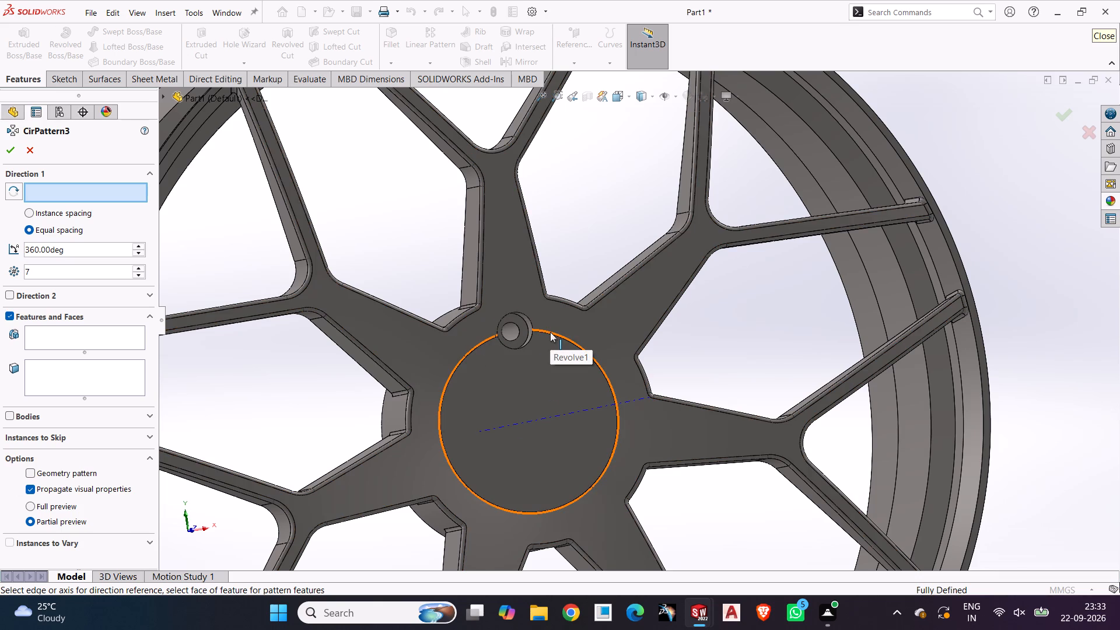
{"action": "middle_click_drag", "start_coordinate": [668, 346], "coordinate": [565, 382]}
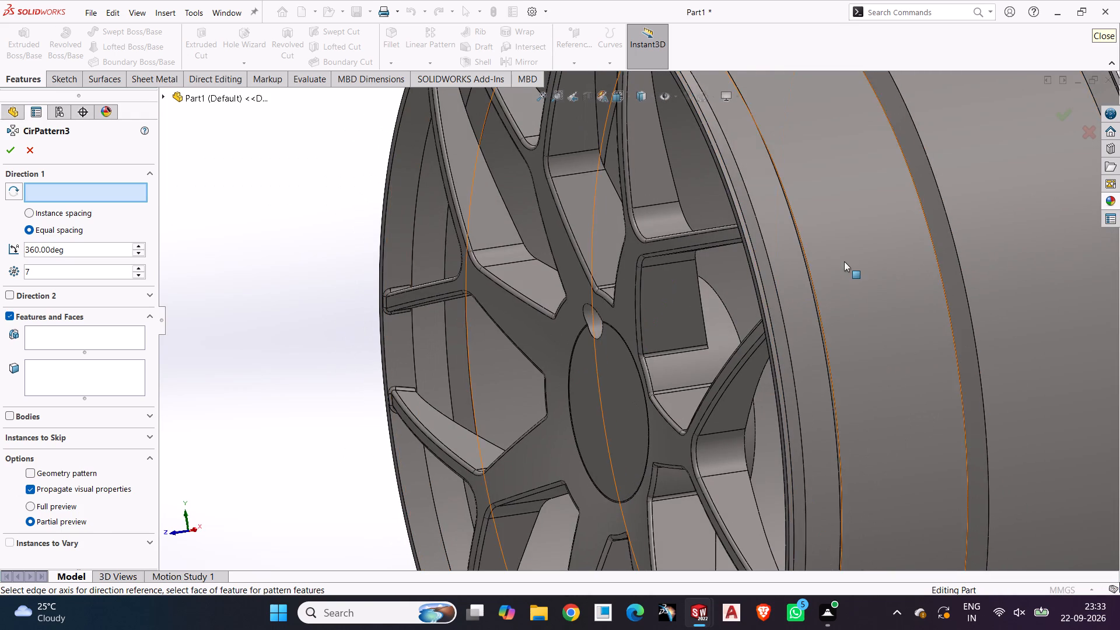
{"action": "left_click", "coordinate": [844, 261]}
{"action": "scroll", "coordinate": [615, 352], "scroll_direction": "up", "scroll_amount": 3}
{"action": "middle_click_drag", "start_coordinate": [614, 355], "coordinate": [678, 345]}
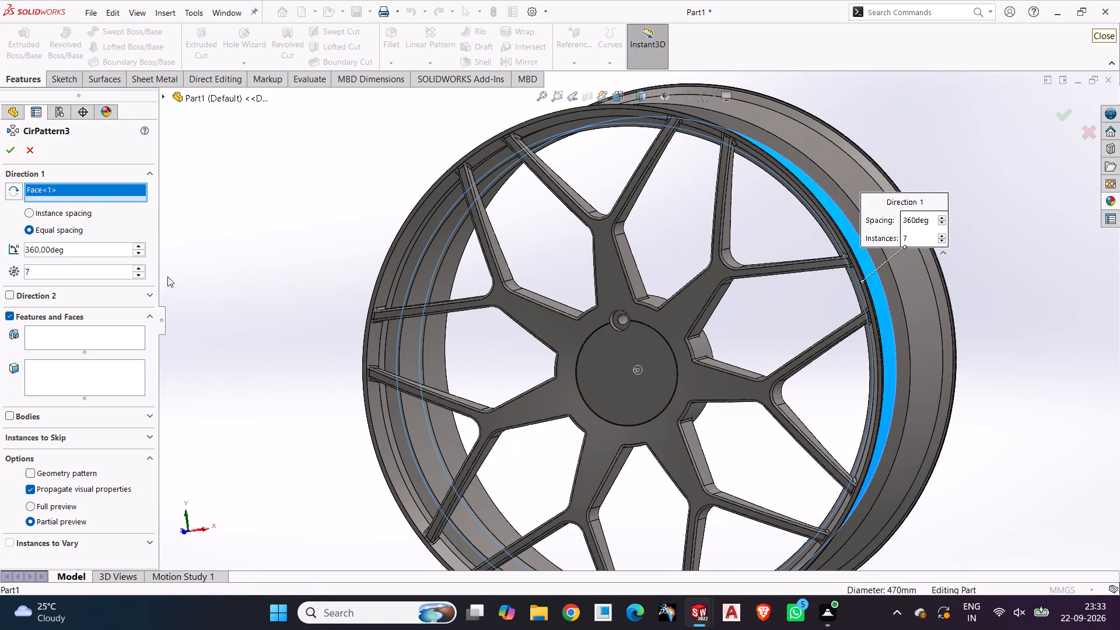
{"action": "double_click", "coordinate": [142, 277]}
Add the counterbore clearance cut and the Hole Wizard hole as the patterned features and complete the circular pattern.
{"action": "left_click", "coordinate": [88, 339]}
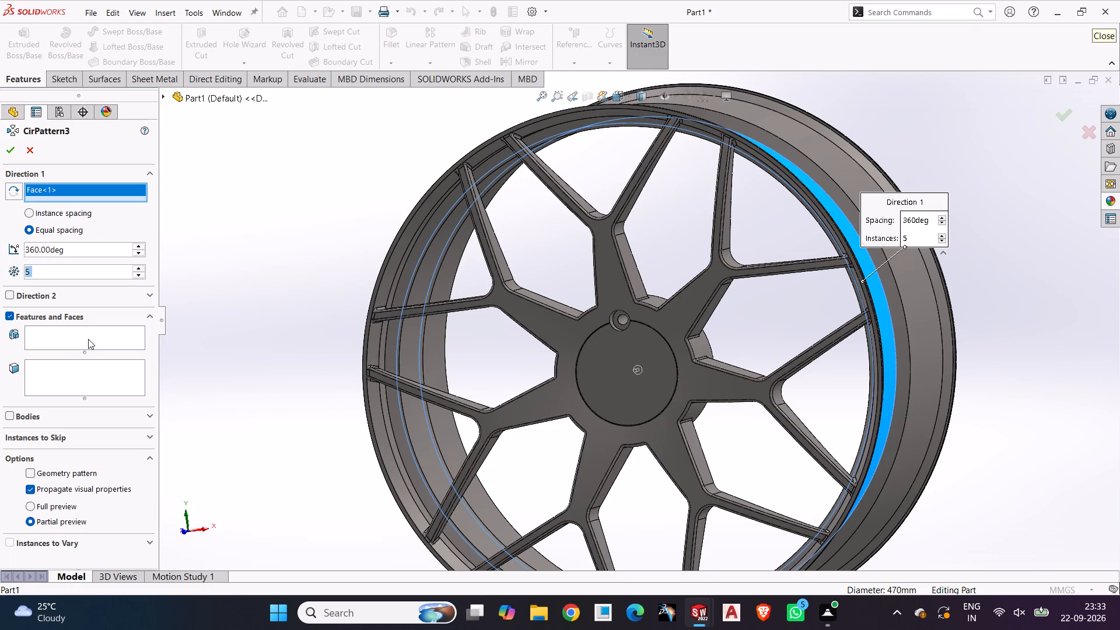
{"action": "left_click", "coordinate": [160, 95]}
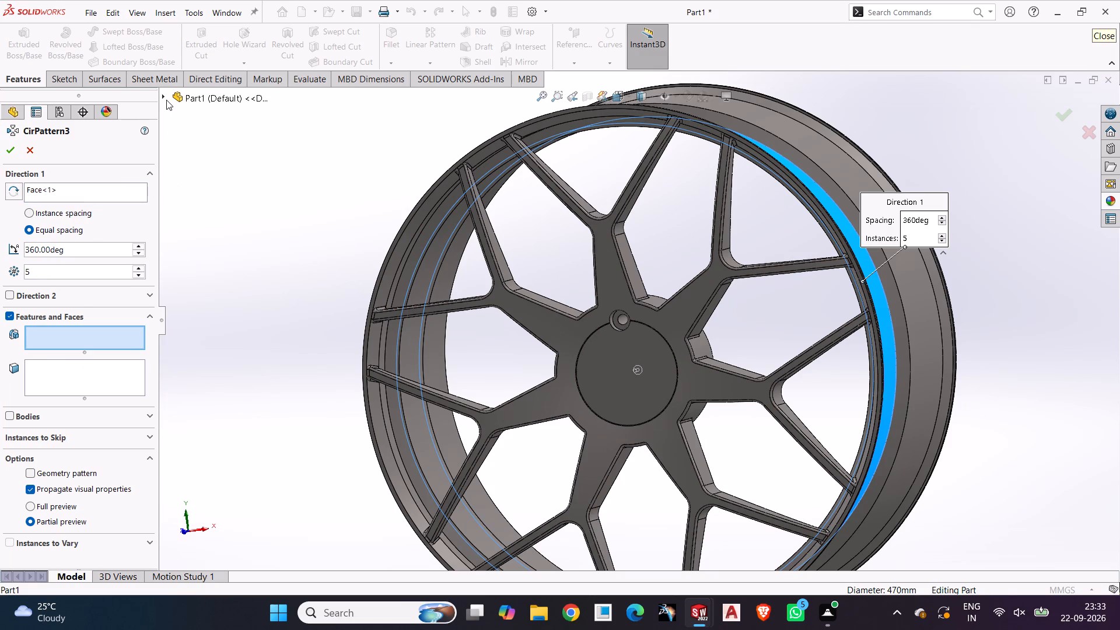
{"action": "left_click", "coordinate": [163, 96]}
{"action": "left_click", "coordinate": [219, 379]}
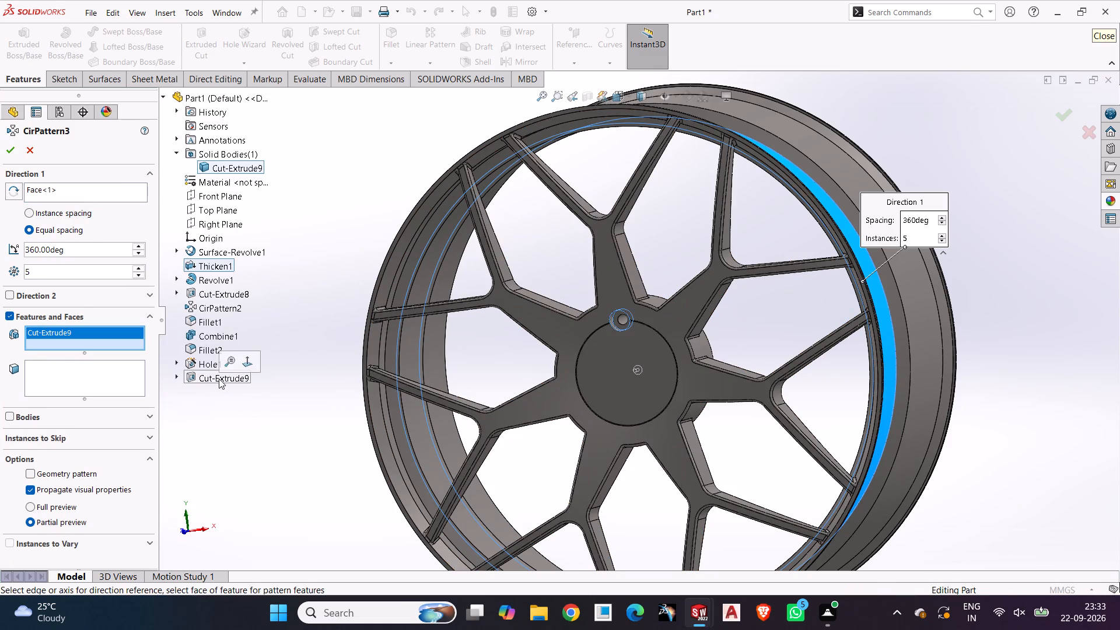
{"action": "middle_click_drag", "start_coordinate": [260, 494], "coordinate": [281, 481]}
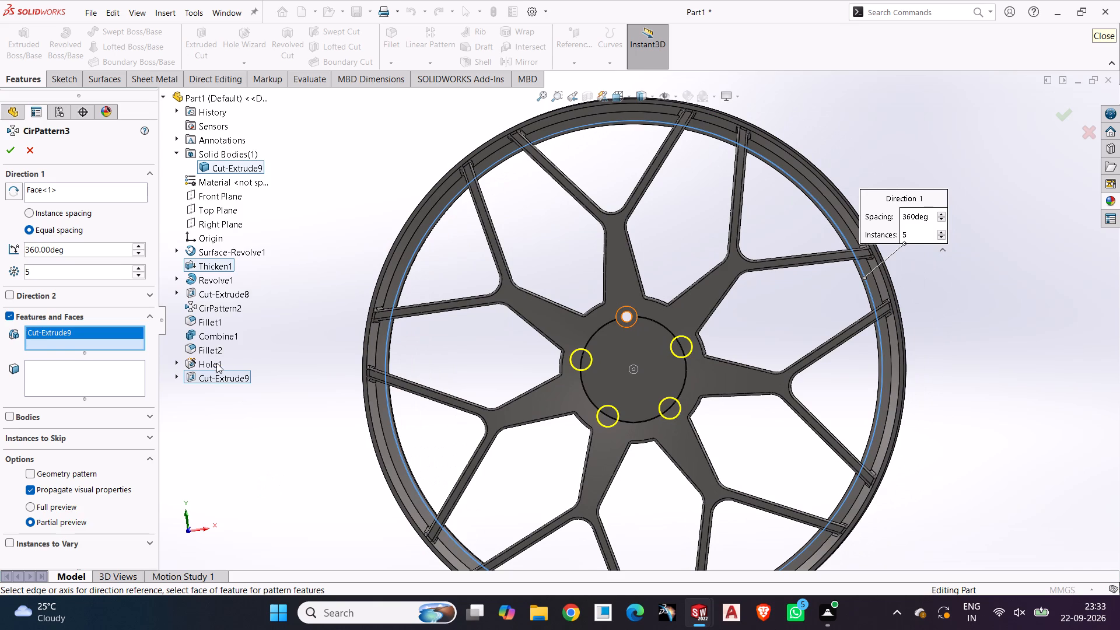
{"action": "left_click", "coordinate": [216, 361]}
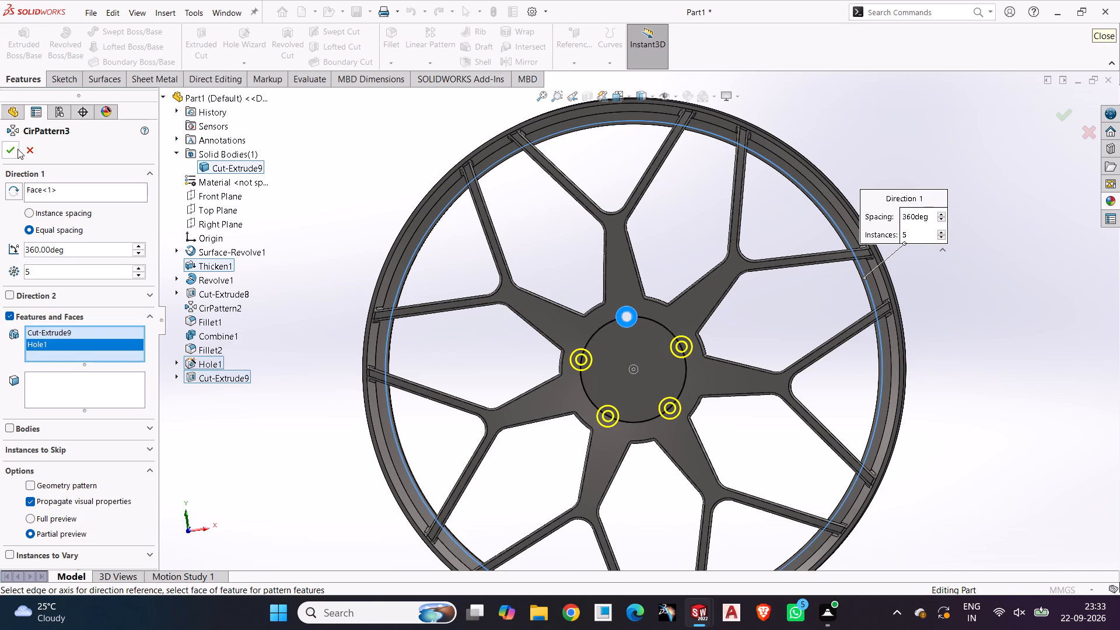
{"action": "left_click", "coordinate": [10, 149]}
{"action": "left_click", "coordinate": [321, 162]}
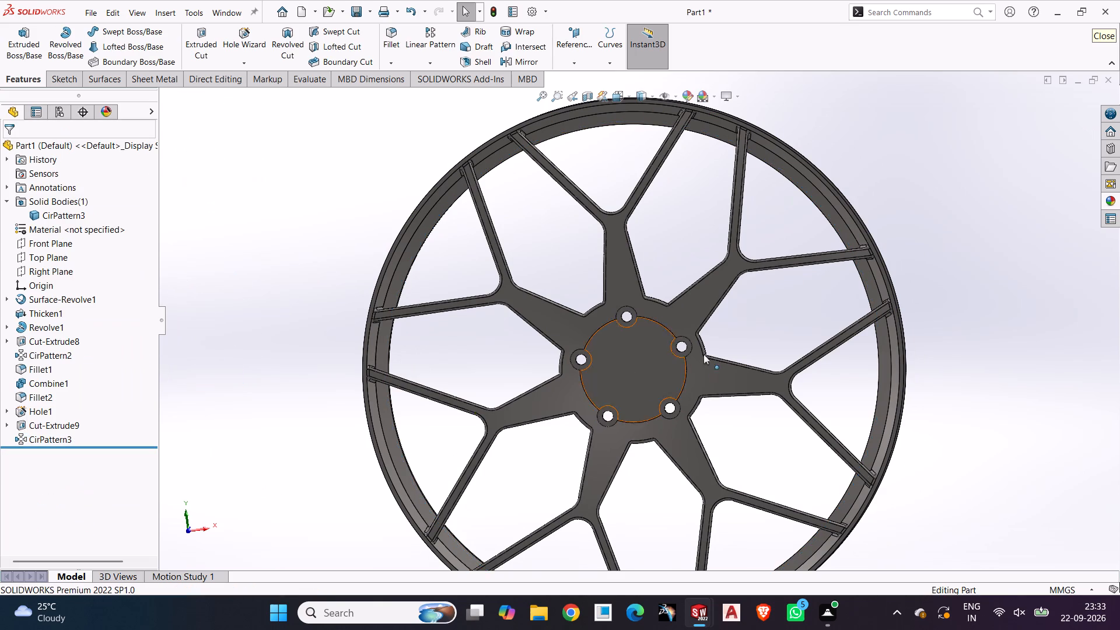
Examine the patterned lug bolt holes around the hub from several angles.
{"action": "scroll", "coordinate": [707, 350], "scroll_direction": "down", "scroll_amount": 9}
{"action": "scroll", "coordinate": [418, 398], "scroll_direction": "up", "scroll_amount": 2}
{"action": "middle_click_drag", "start_coordinate": [418, 398], "coordinate": [474, 402]}
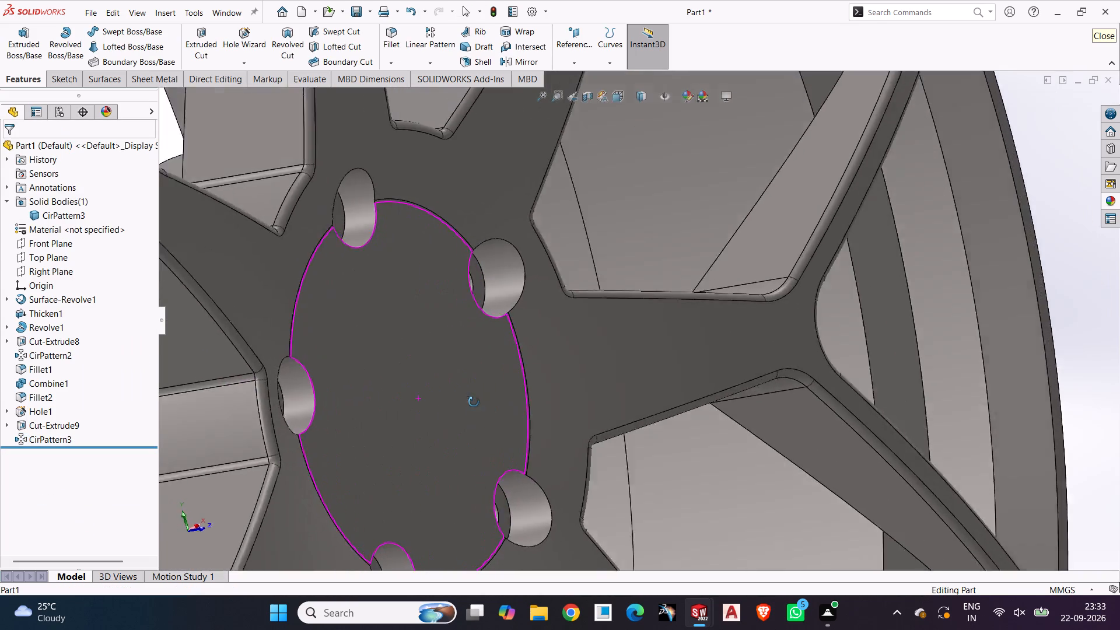
{"action": "middle_click_drag", "start_coordinate": [474, 402], "coordinate": [456, 394]}
{"action": "scroll", "coordinate": [456, 397], "scroll_direction": "up", "scroll_amount": 2}
{"action": "middle_click_drag", "start_coordinate": [388, 394], "coordinate": [345, 430]}
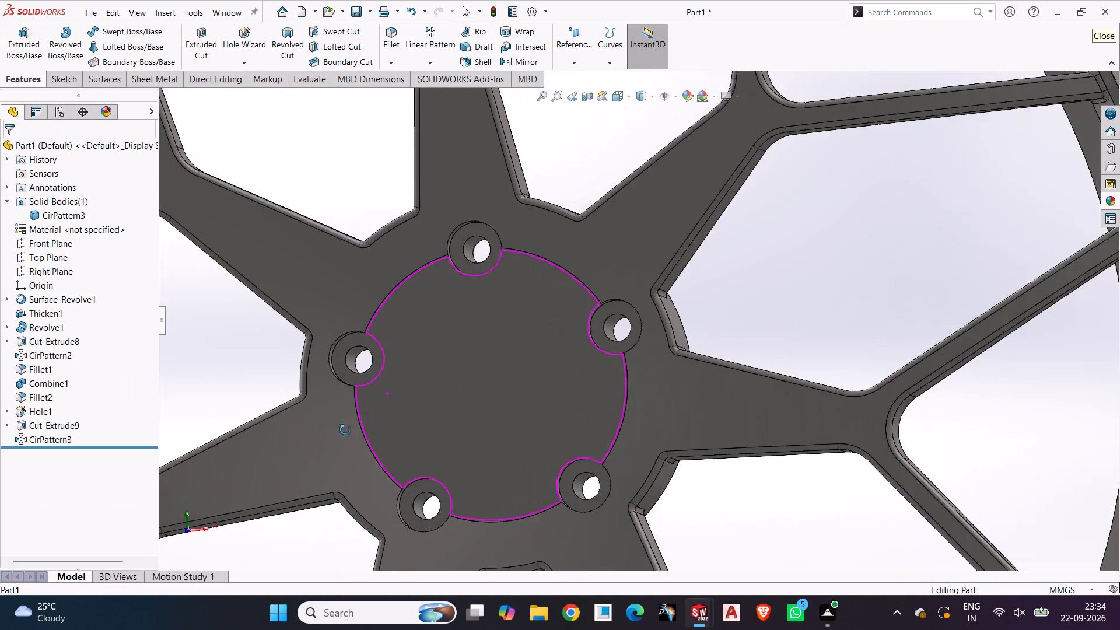
{"action": "middle_click_drag", "start_coordinate": [345, 430], "coordinate": [370, 437]}
{"action": "scroll", "coordinate": [407, 415], "scroll_direction": "up", "scroll_amount": 1}
{"action": "left_click", "coordinate": [766, 297]}
{"action": "scroll", "coordinate": [767, 296], "scroll_direction": "up", "scroll_amount": 2}
{"action": "middle_click_drag", "start_coordinate": [767, 296], "coordinate": [743, 303]}
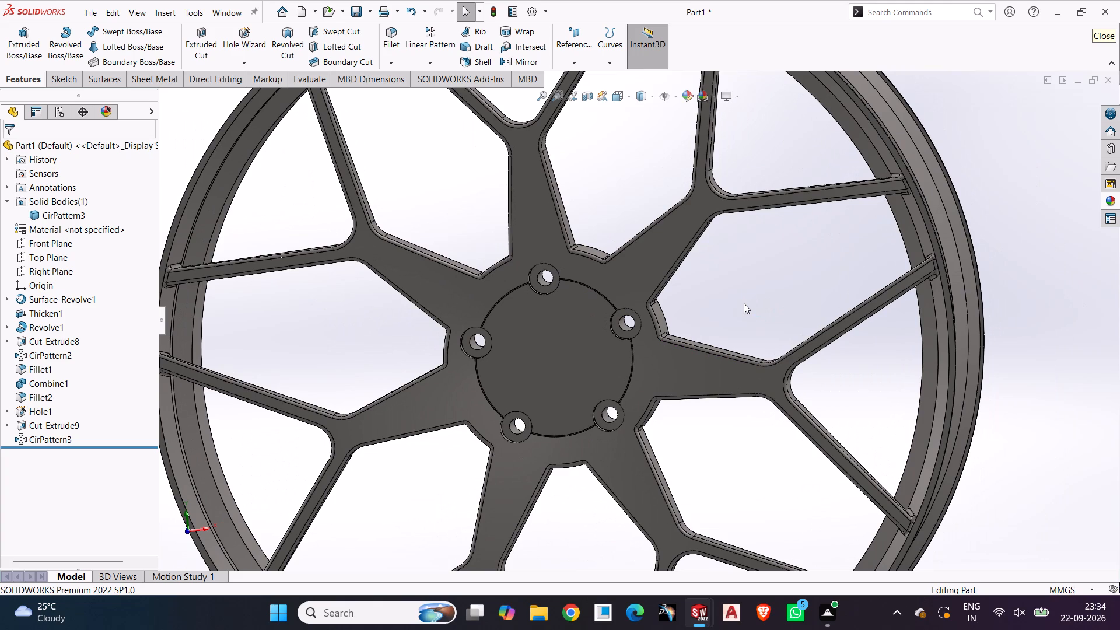
Inspect a lug bolt hole's counterbore through the hub in a section view on the Right Plane.
{"action": "left_click", "coordinate": [587, 100]}
{"action": "scroll", "coordinate": [742, 323], "scroll_direction": "up", "scroll_amount": 1}
{"action": "middle_click_drag", "start_coordinate": [742, 323], "coordinate": [661, 347]}
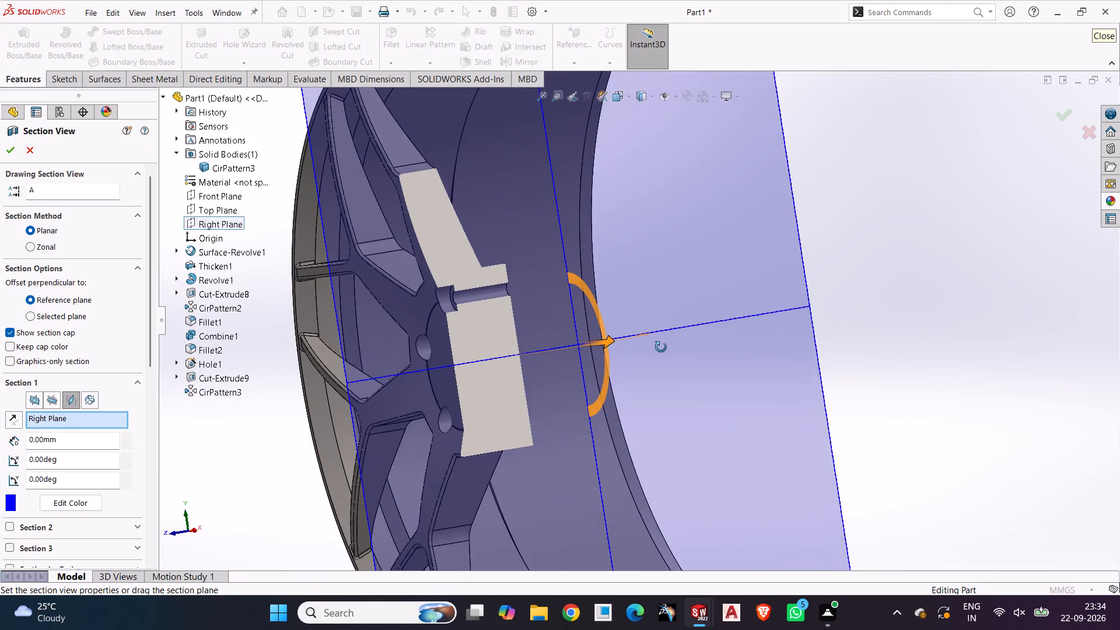
{"action": "middle_click_drag", "start_coordinate": [661, 347], "coordinate": [701, 338]}
{"action": "left_click", "coordinate": [27, 149]}
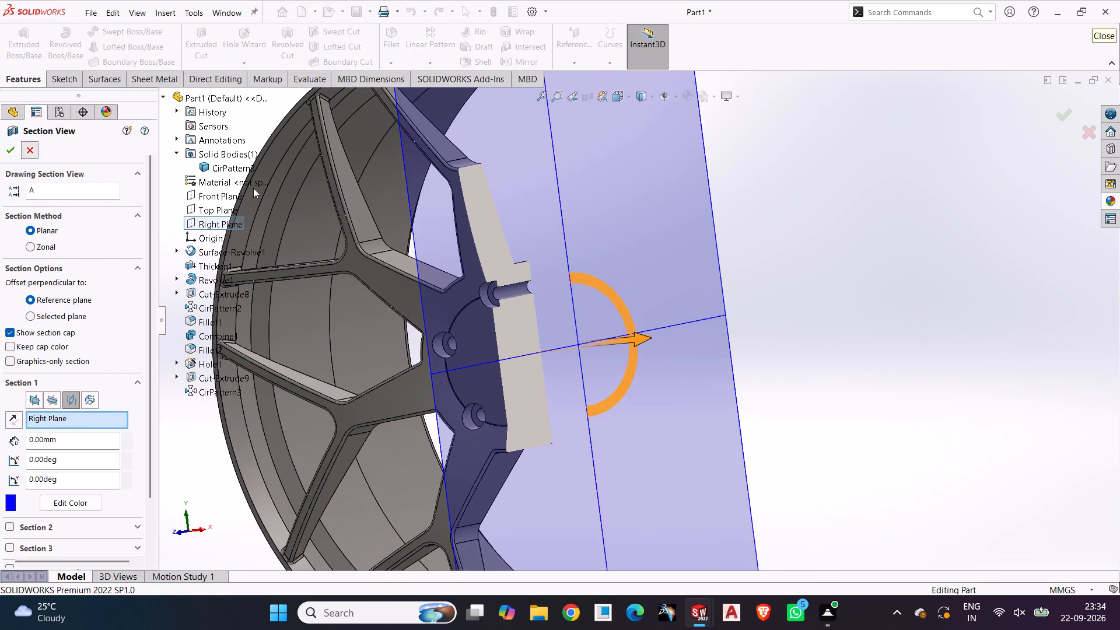
Examine the whole wheel and the hub face with its lug bolt holes from several angles.
{"action": "scroll", "coordinate": [928, 244], "scroll_direction": "up", "scroll_amount": 3}
{"action": "middle_click_drag", "start_coordinate": [928, 247], "coordinate": [898, 250]}
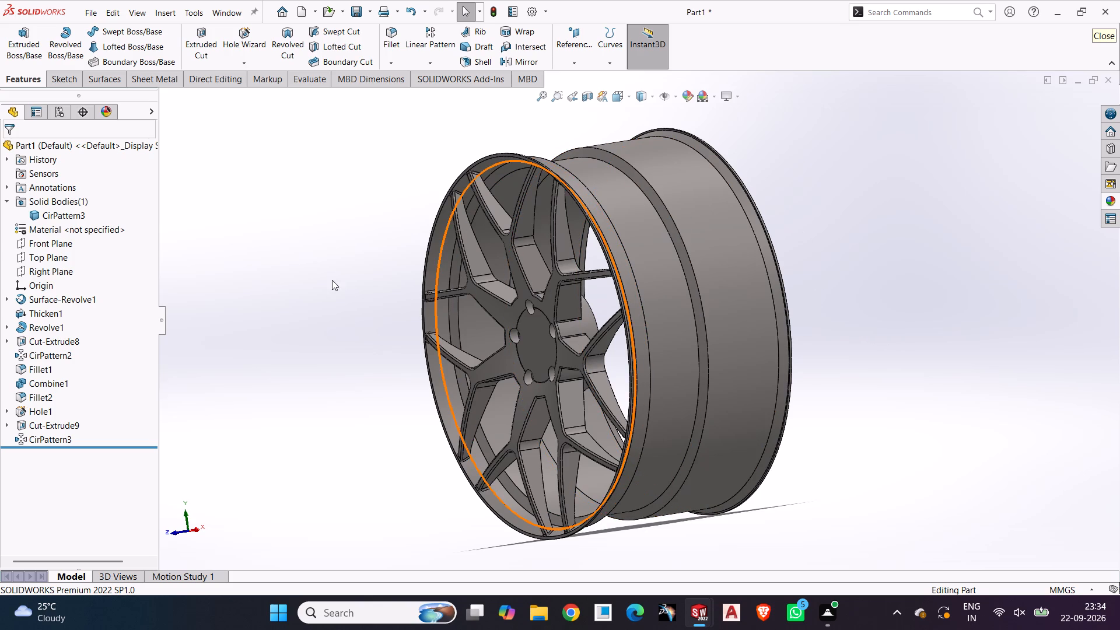
{"action": "middle_click_drag", "start_coordinate": [332, 281], "coordinate": [344, 238]}
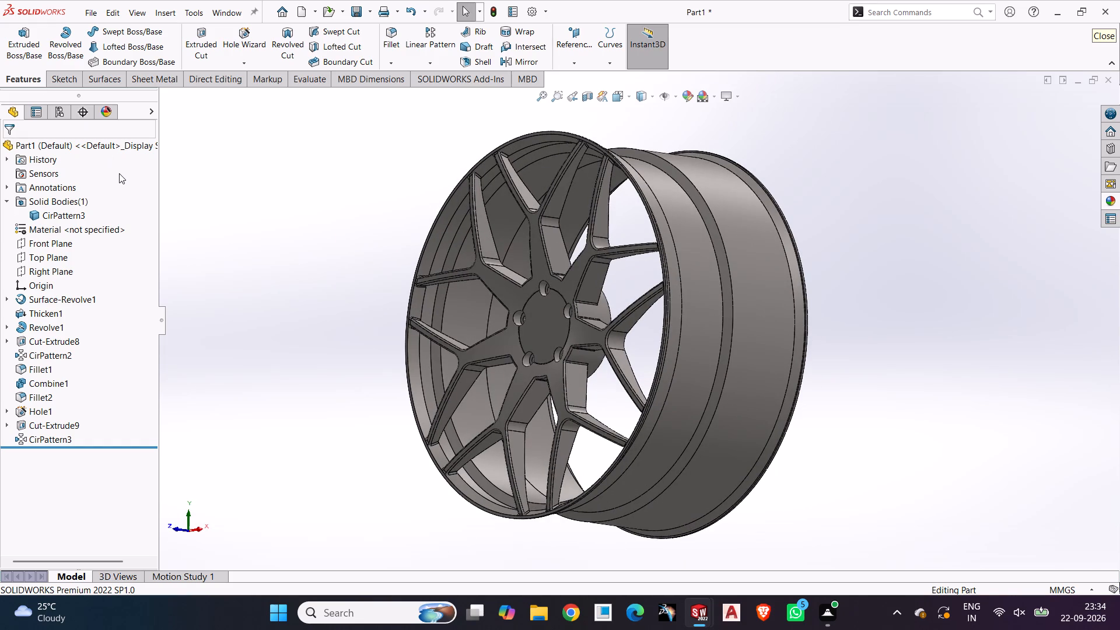
{"action": "middle_click_drag", "start_coordinate": [373, 317], "coordinate": [418, 317]}
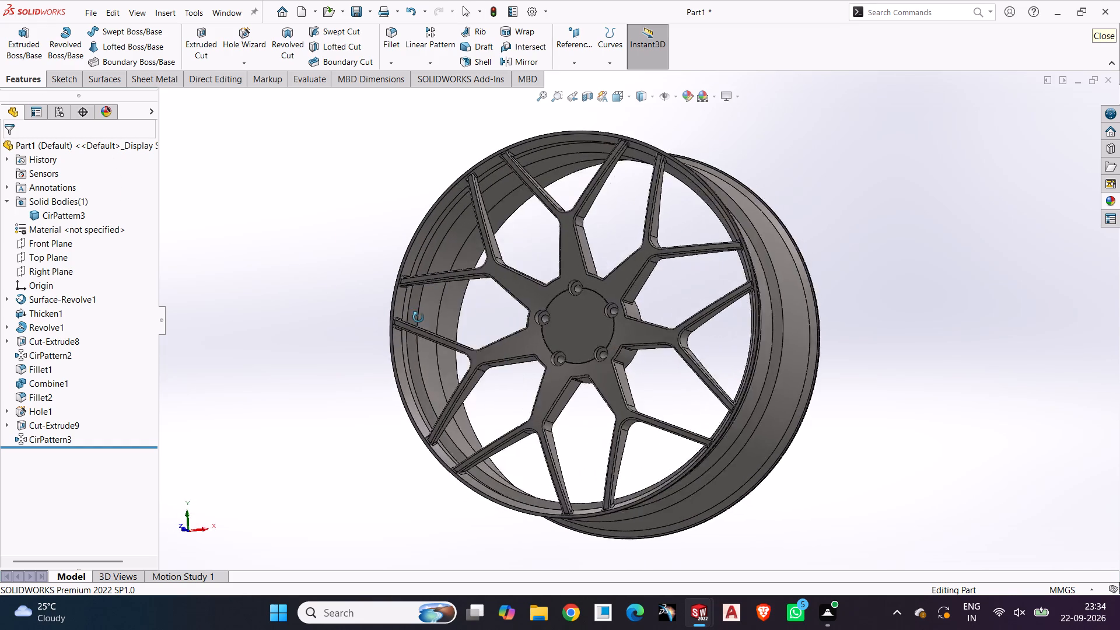
{"action": "middle_click_drag", "start_coordinate": [418, 317], "coordinate": [532, 370]}
{"action": "middle_click_drag", "start_coordinate": [708, 364], "coordinate": [628, 344]}
{"action": "scroll", "coordinate": [628, 344], "scroll_direction": "down", "scroll_amount": 5}
{"action": "middle_click_drag", "start_coordinate": [628, 344], "coordinate": [617, 339]}
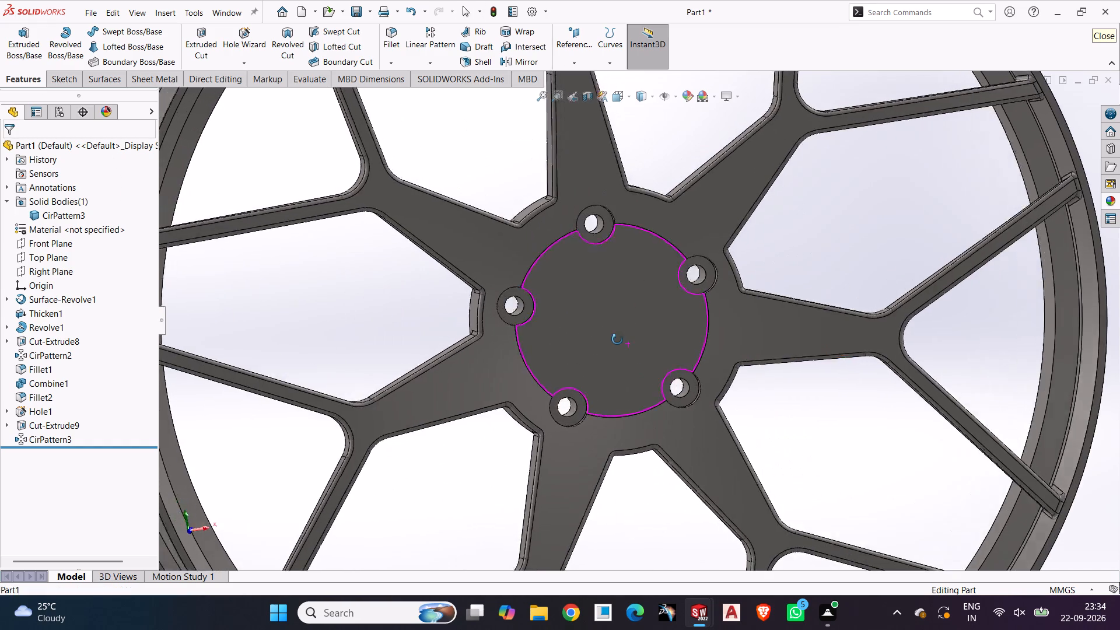
{"action": "middle_click_drag", "start_coordinate": [617, 339], "coordinate": [608, 332]}
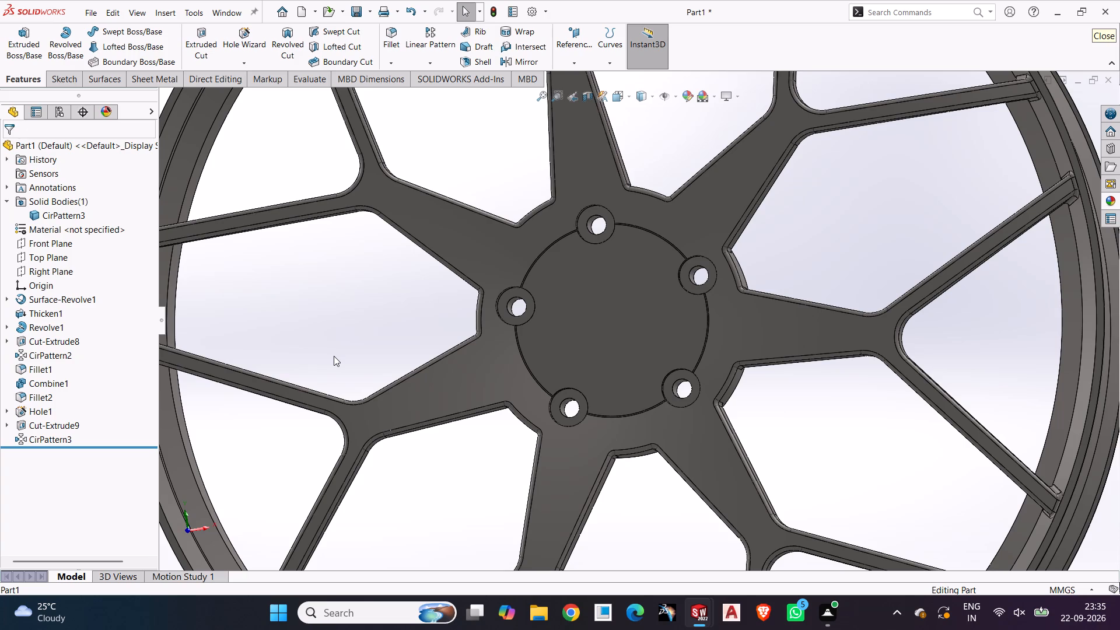
Sketch an upright 3-sided polygon on the hub's front face, centred on the origin, with a circumscribed circle about 71 mm in diameter.
{"action": "left_click", "coordinate": [614, 316]}
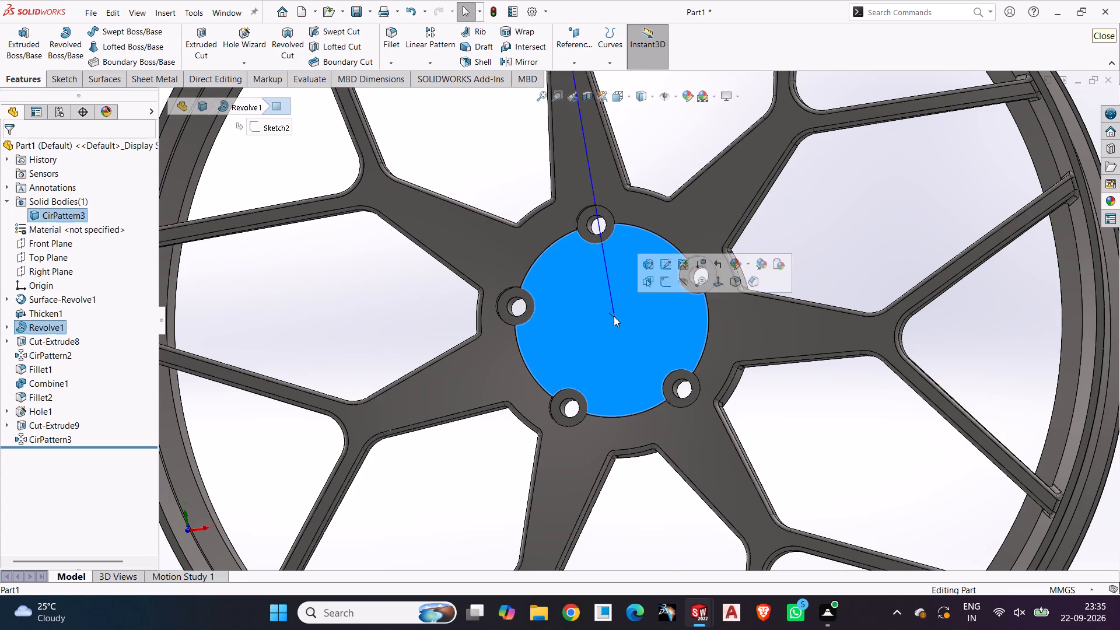
{"action": "left_click", "coordinate": [667, 279]}
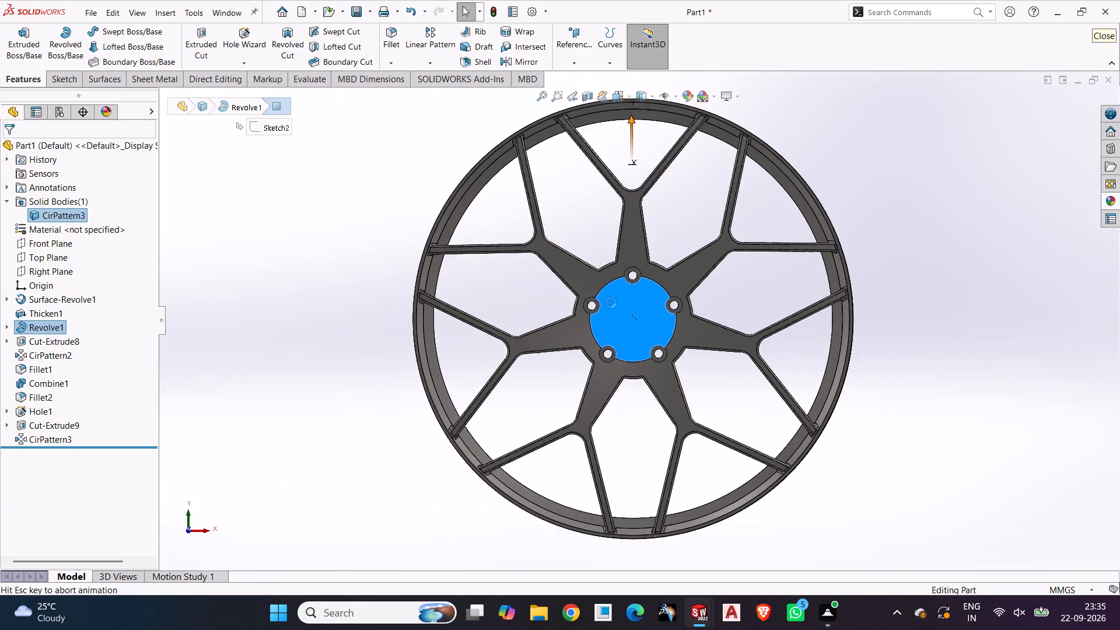
{"action": "left_click", "coordinate": [914, 310]}
{"action": "scroll", "coordinate": [593, 303], "scroll_direction": "down", "scroll_amount": 5}
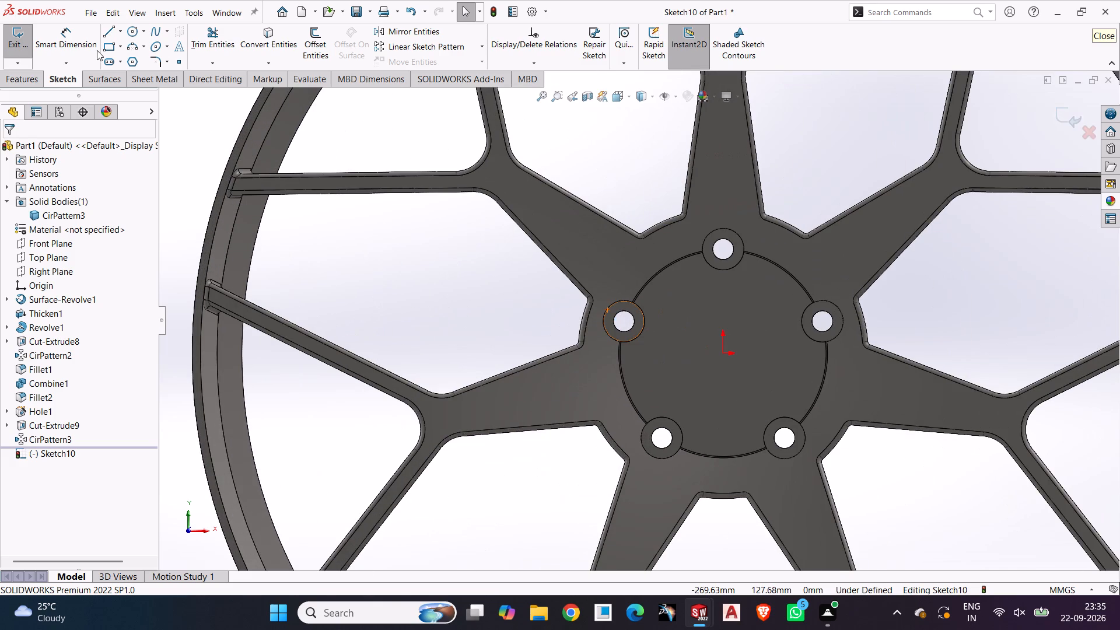
{"action": "left_click", "coordinate": [131, 60]}
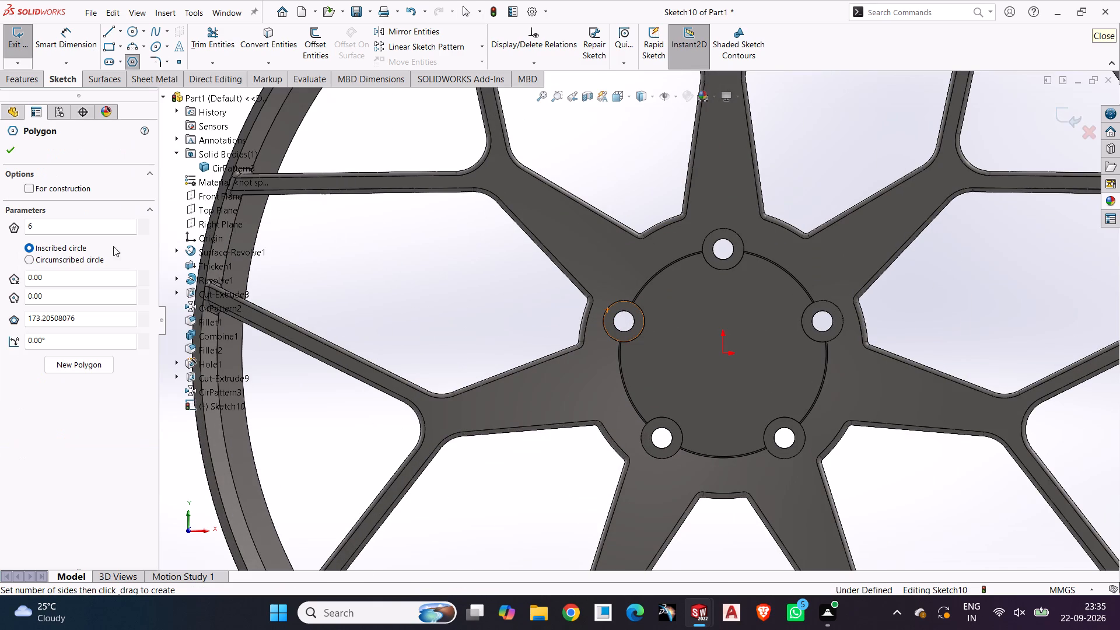
{"action": "left_click", "coordinate": [42, 259]}
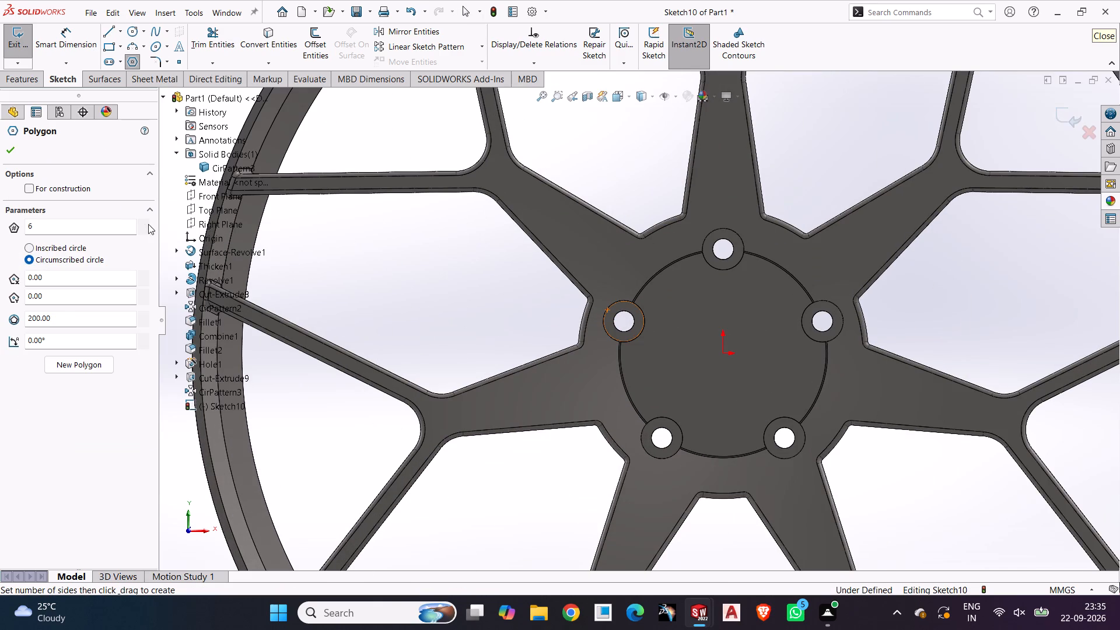
{"action": "double_click", "coordinate": [143, 232]}
{"action": "left_click", "coordinate": [143, 232]}
{"action": "left_click", "coordinate": [722, 353]}
{"action": "left_click", "coordinate": [725, 279]}
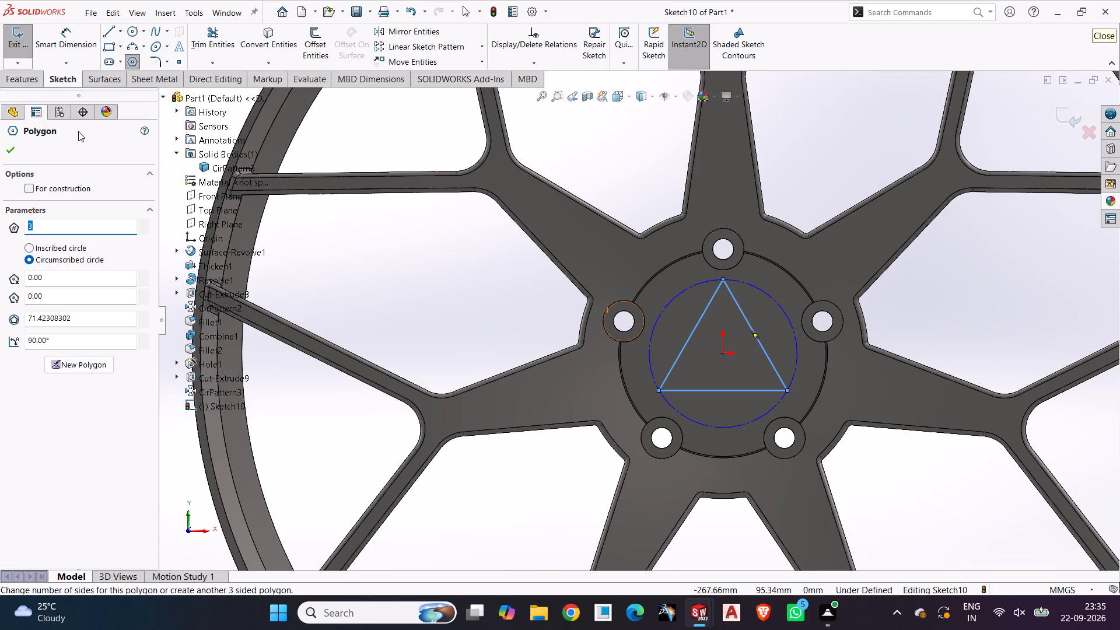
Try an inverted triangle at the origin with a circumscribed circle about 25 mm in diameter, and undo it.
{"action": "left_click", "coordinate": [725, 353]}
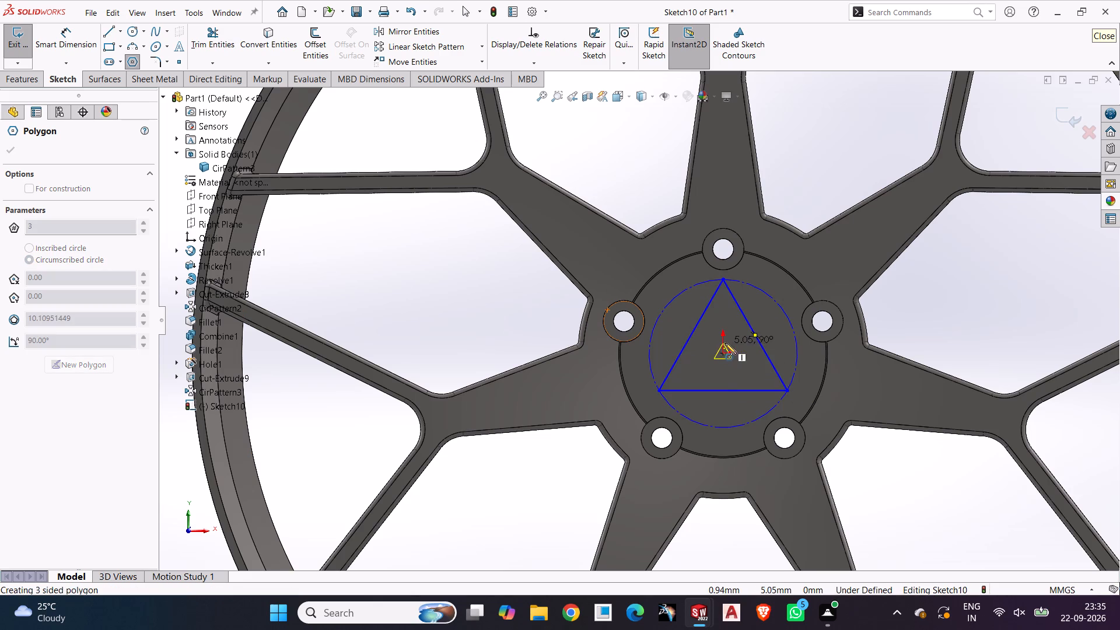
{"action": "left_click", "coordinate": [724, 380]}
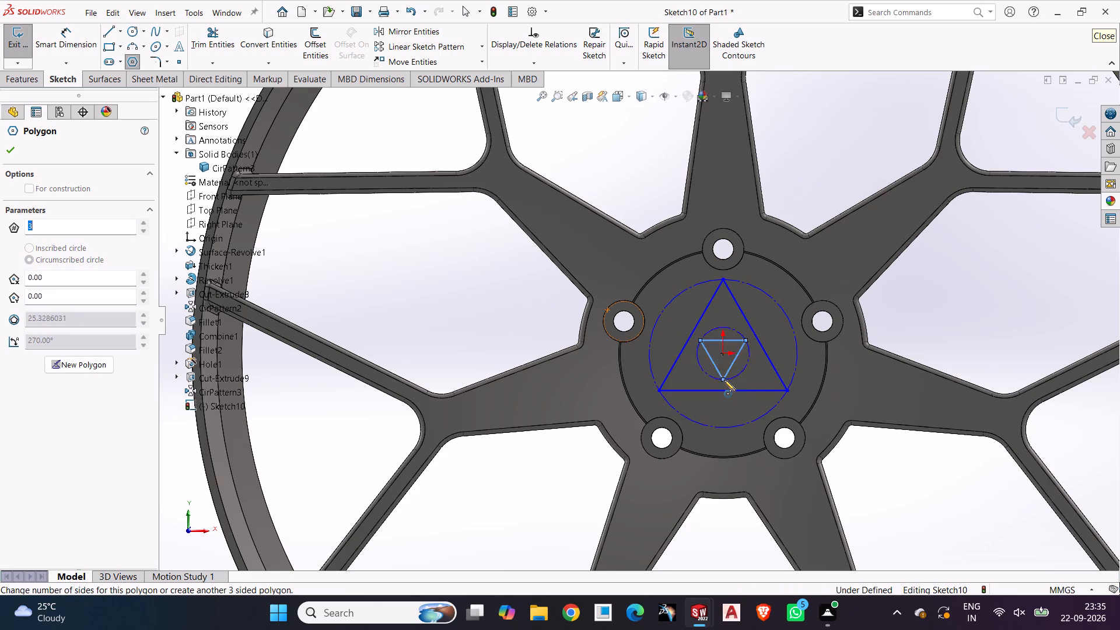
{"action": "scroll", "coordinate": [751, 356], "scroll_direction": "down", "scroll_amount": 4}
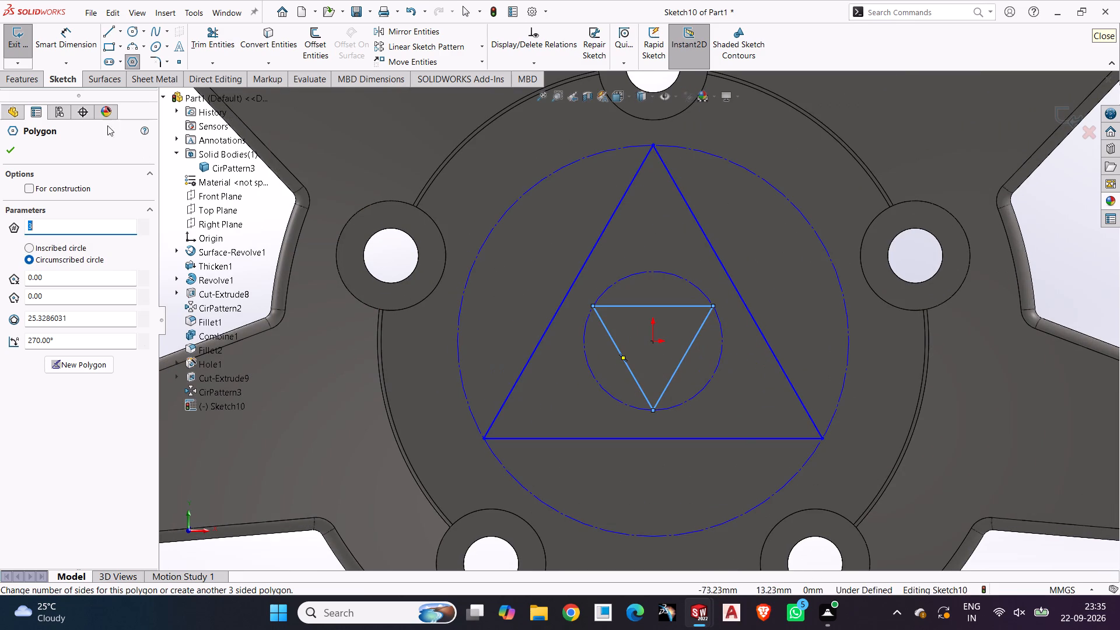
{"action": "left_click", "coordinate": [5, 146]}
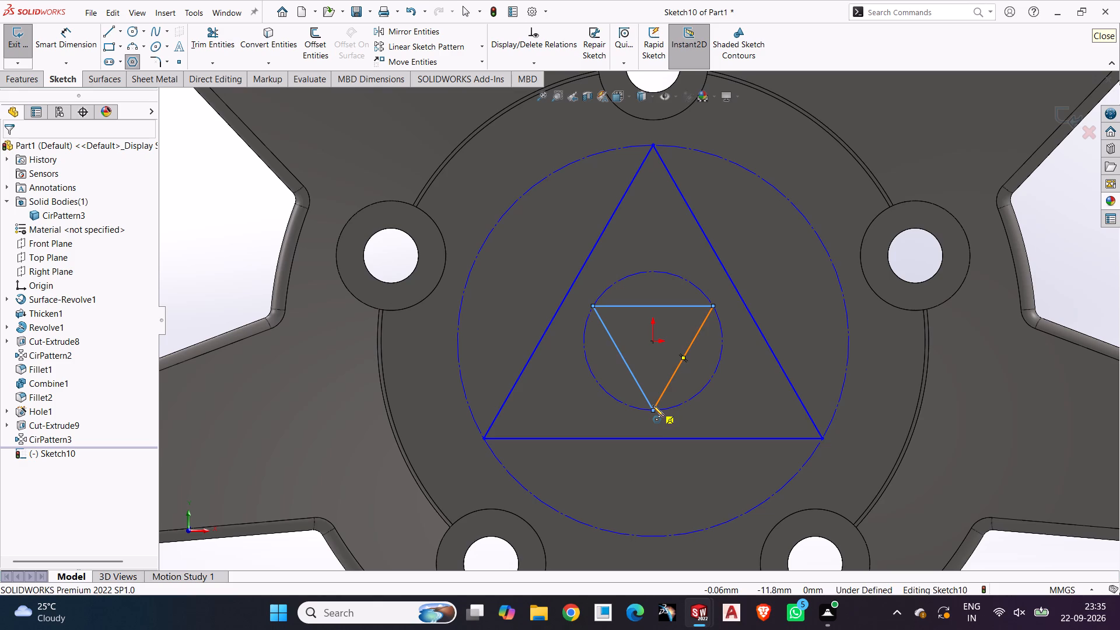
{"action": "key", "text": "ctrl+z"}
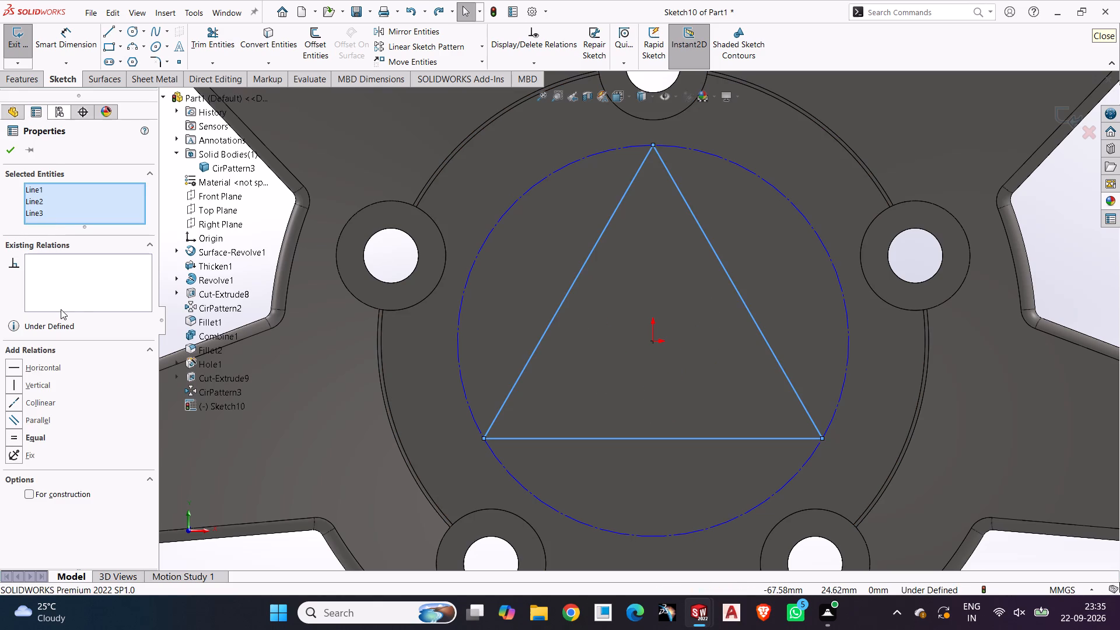
Sketch a small inverted 3-sided polygon centred on the origin, with a circumscribed circle about 14 mm in diameter.
{"action": "left_click", "coordinate": [131, 65]}
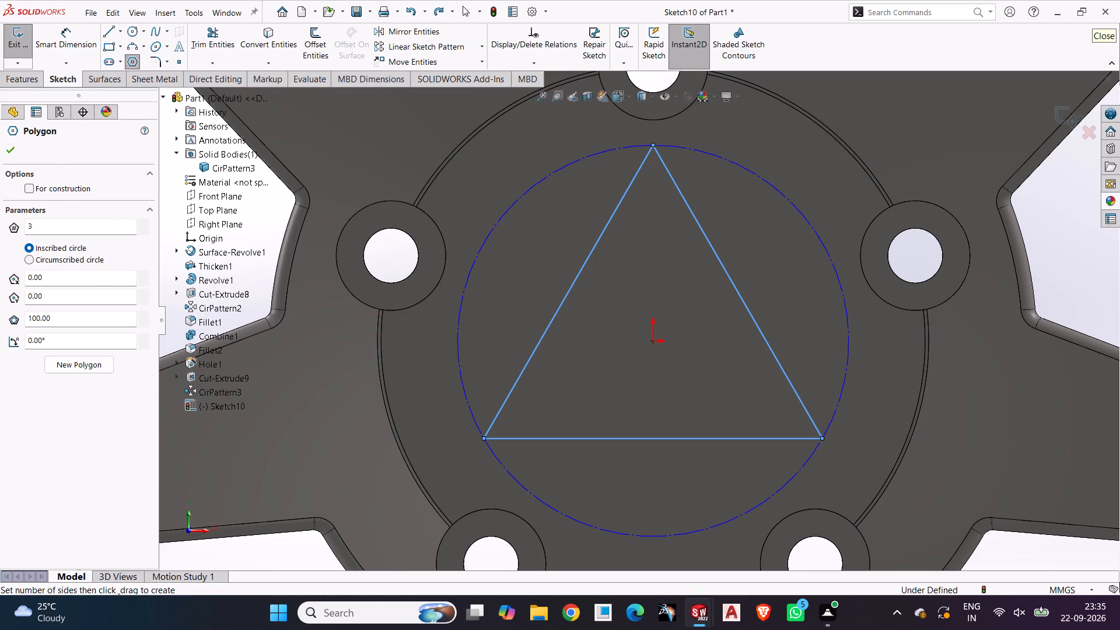
{"action": "left_click", "coordinate": [80, 258]}
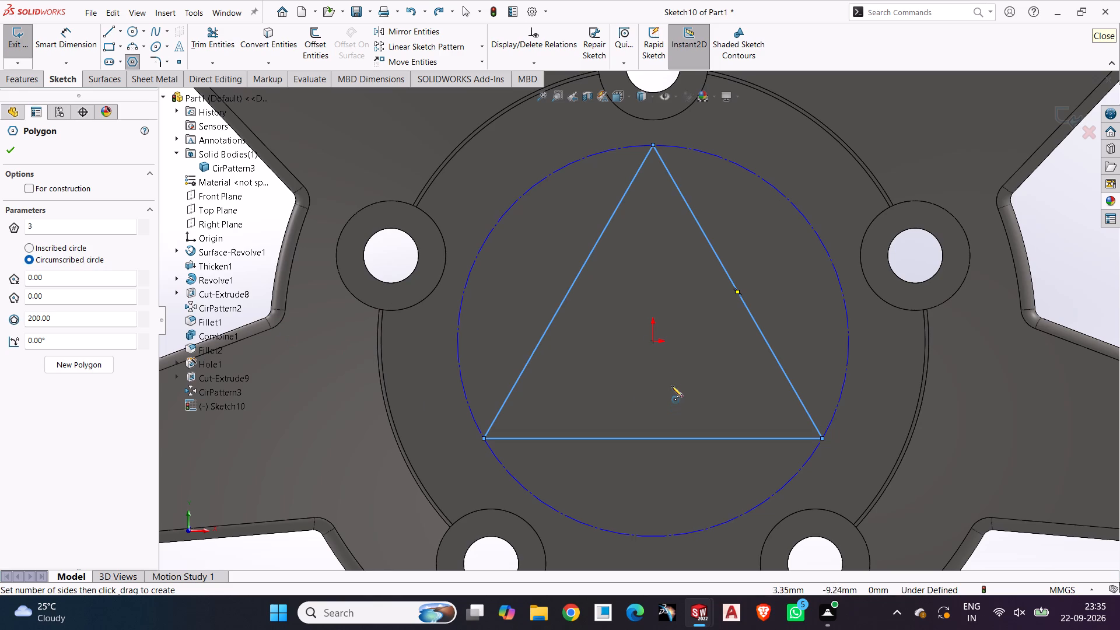
{"action": "left_click", "coordinate": [656, 342]}
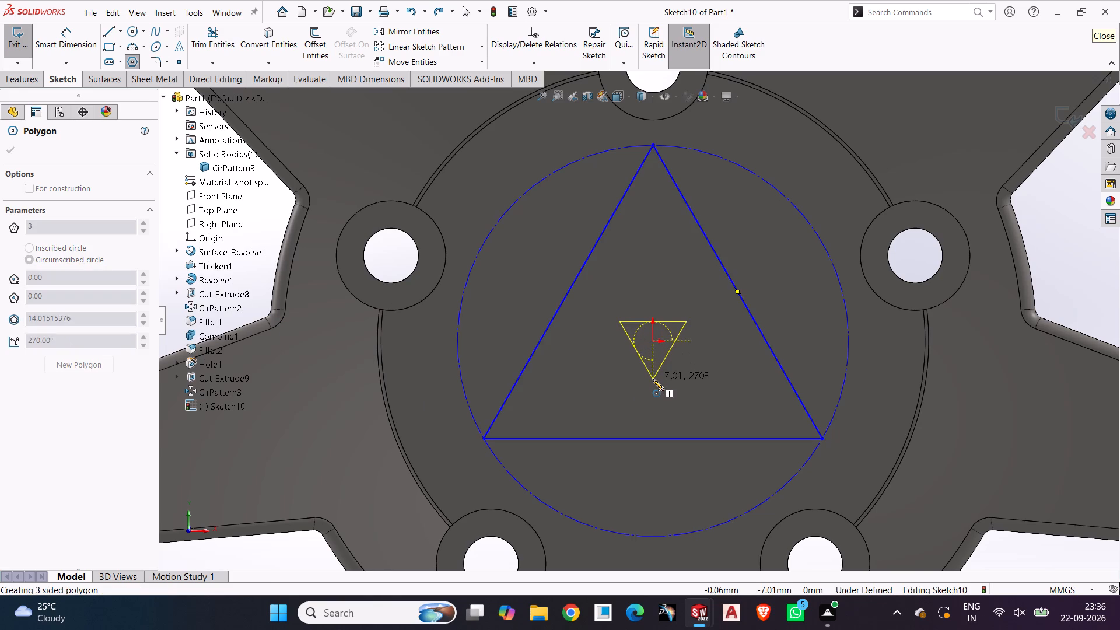
{"action": "left_click", "coordinate": [653, 379]}
{"action": "right_click", "coordinate": [652, 379]}
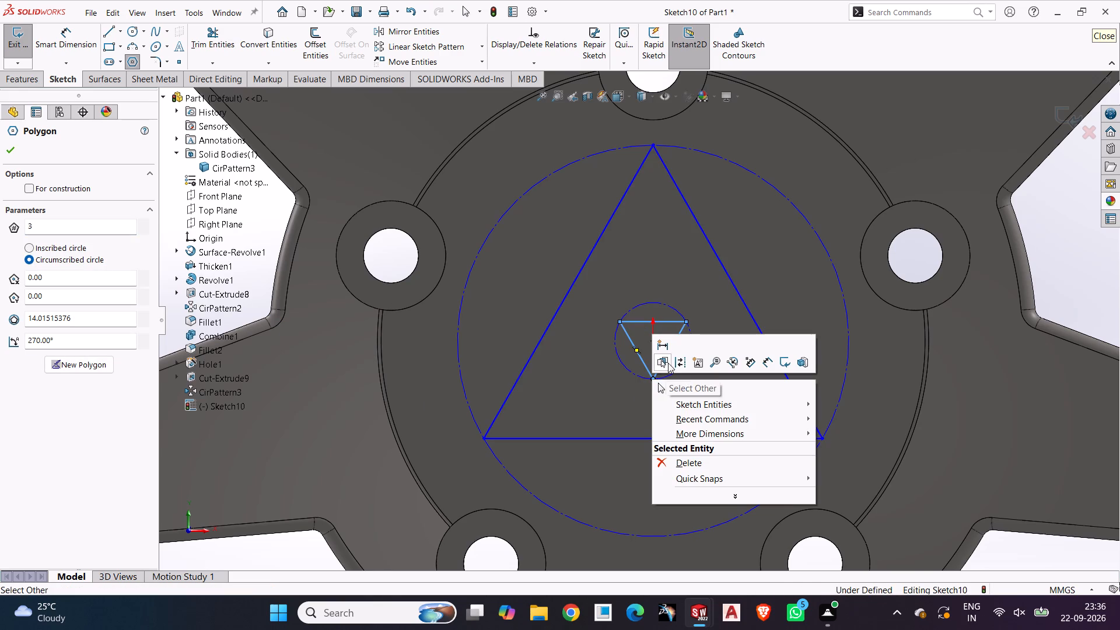
{"action": "left_click", "coordinate": [617, 399]}
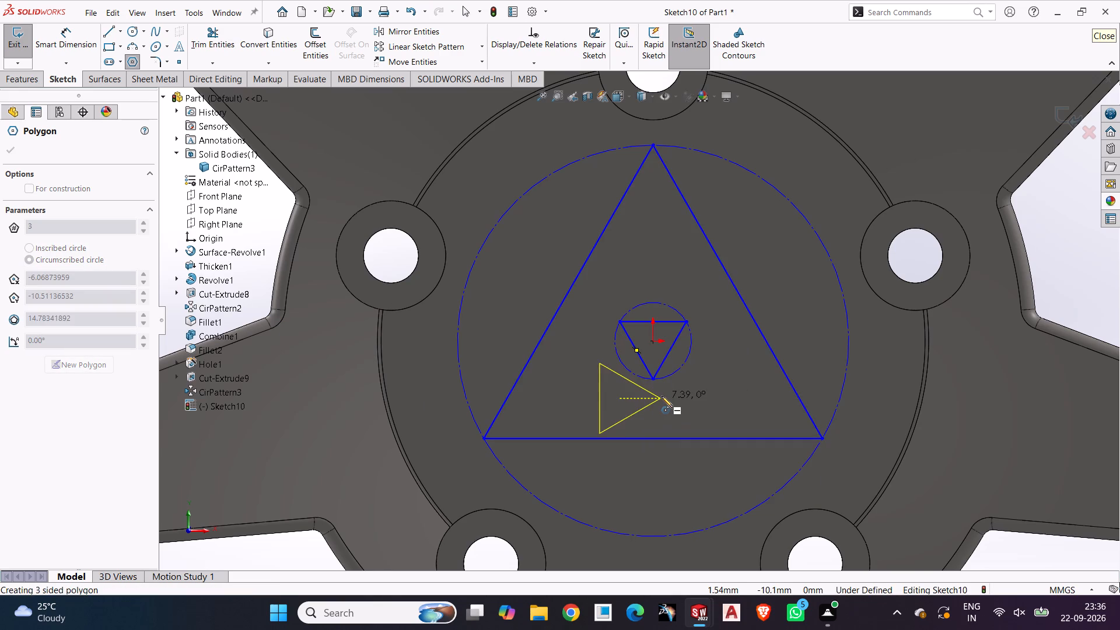
{"action": "key", "text": "Escape"}
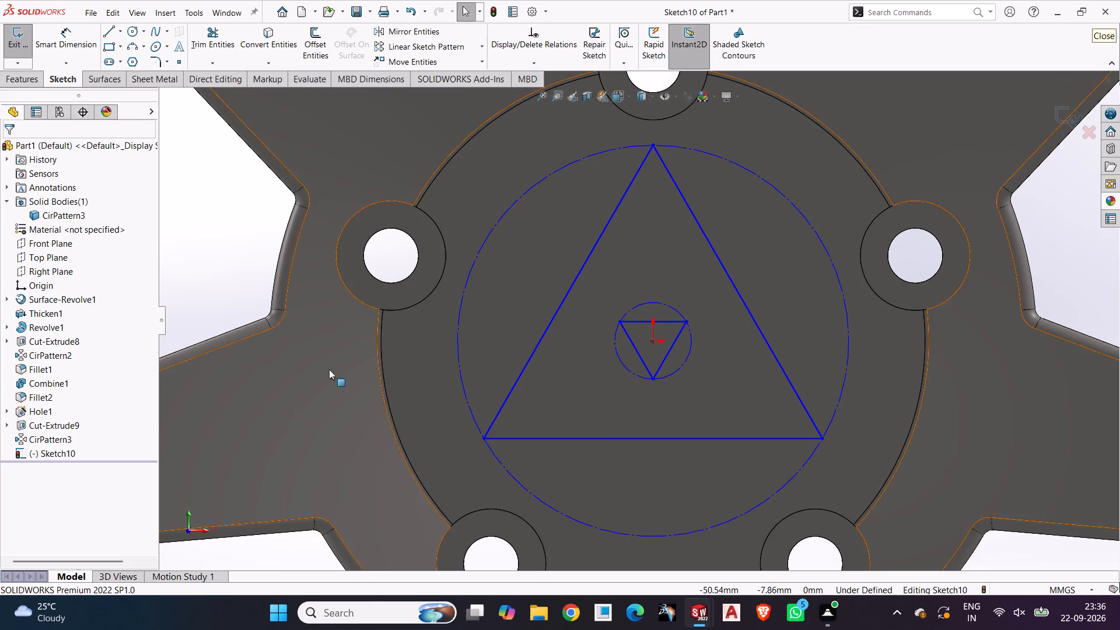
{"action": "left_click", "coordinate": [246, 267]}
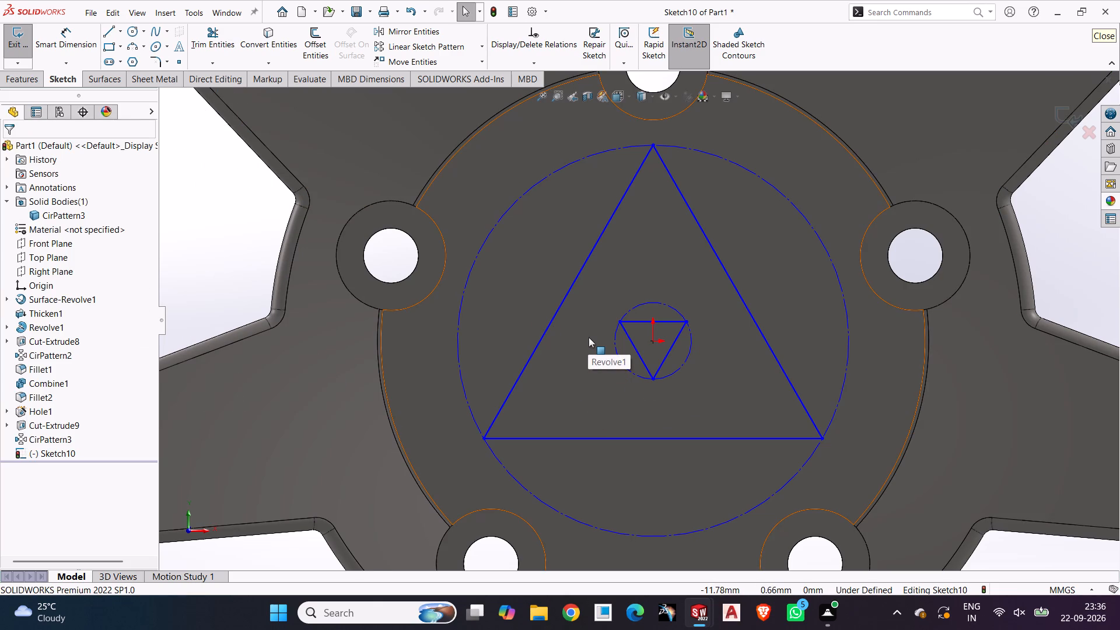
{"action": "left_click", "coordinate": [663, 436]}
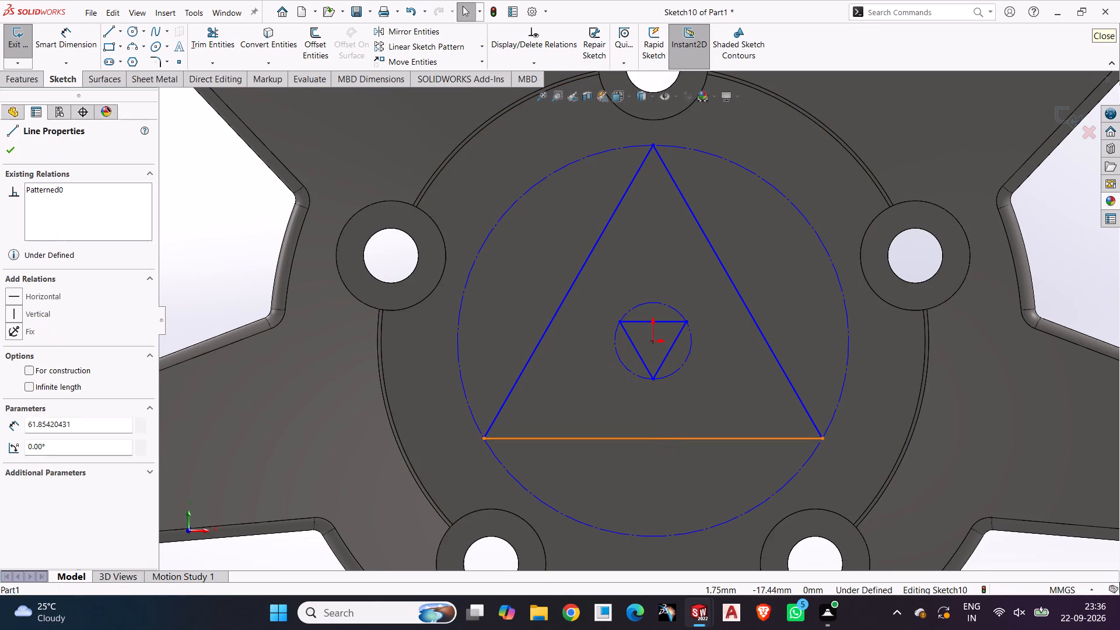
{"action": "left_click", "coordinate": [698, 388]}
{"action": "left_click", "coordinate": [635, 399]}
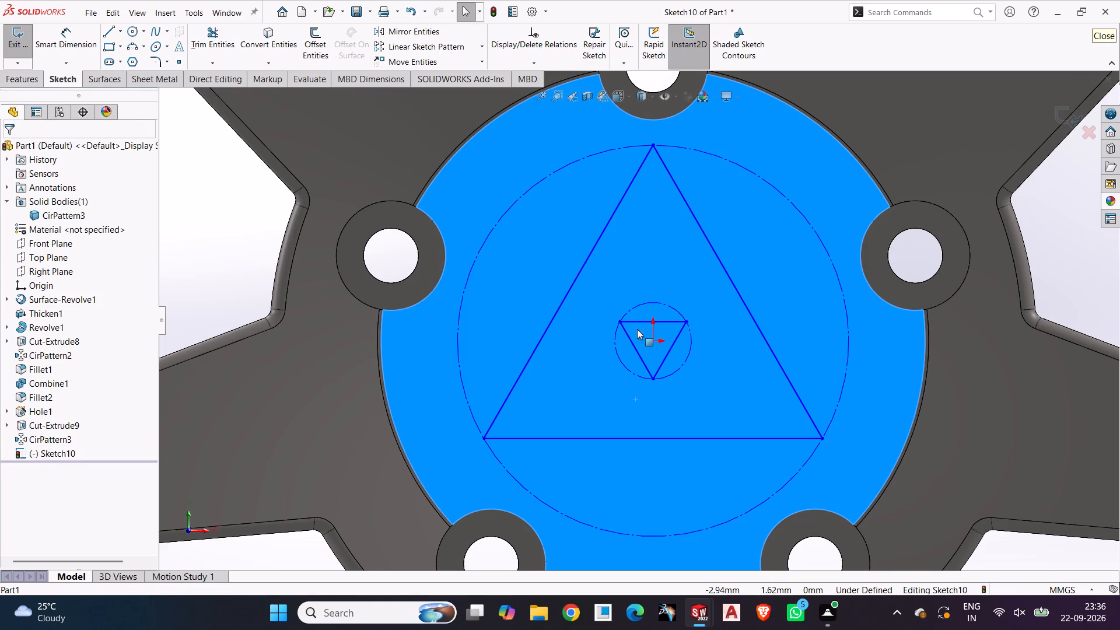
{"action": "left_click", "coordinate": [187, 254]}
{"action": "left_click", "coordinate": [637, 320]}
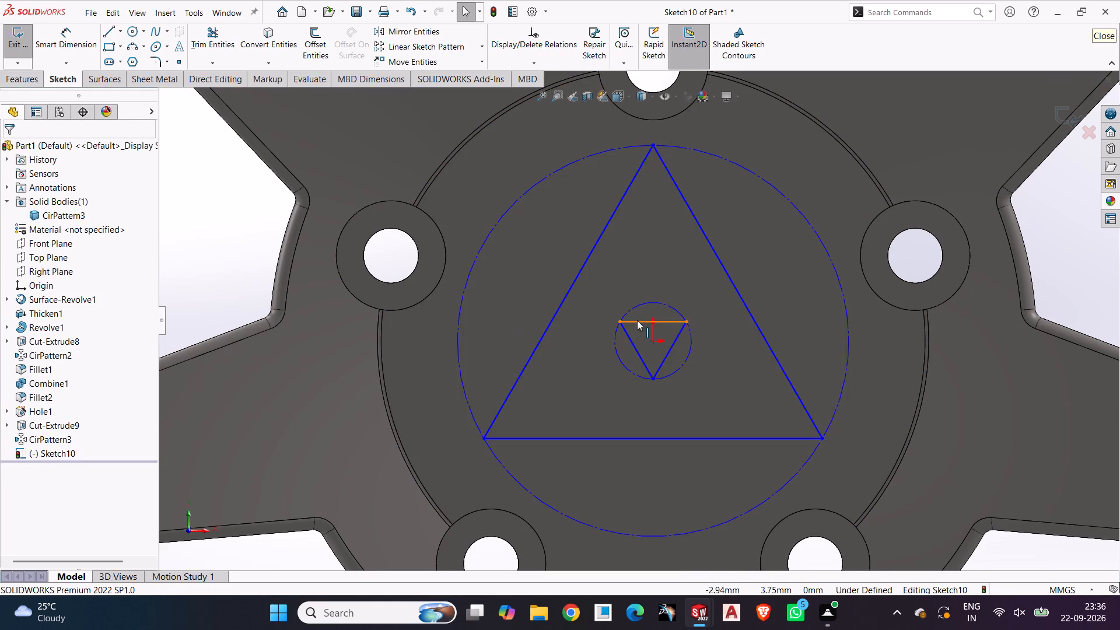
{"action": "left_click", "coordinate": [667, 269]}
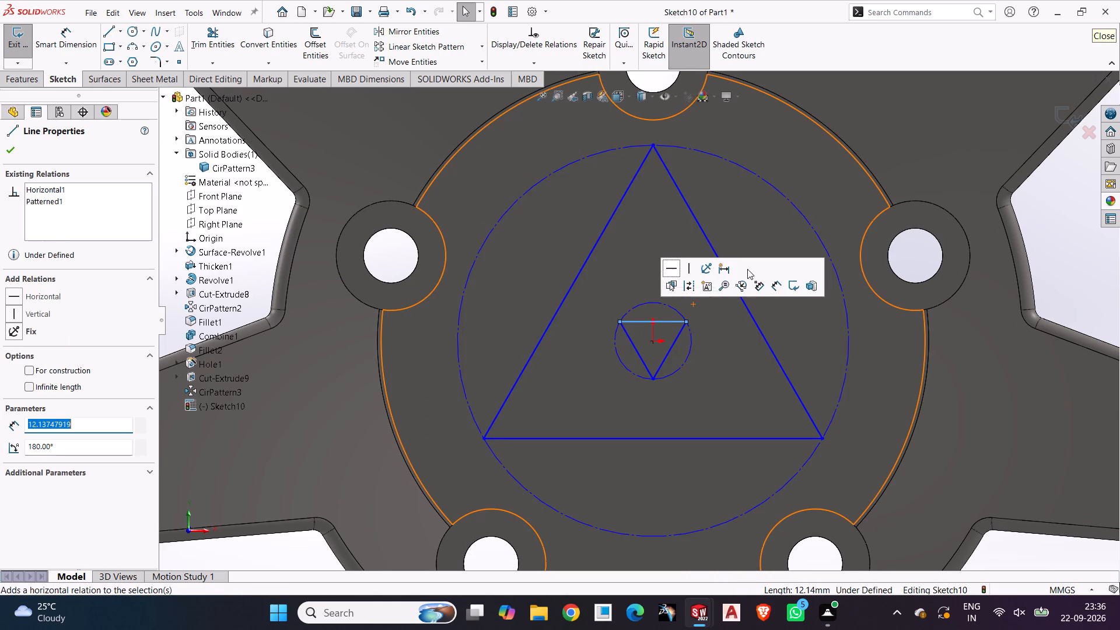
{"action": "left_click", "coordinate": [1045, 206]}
Dimension the large triangle's circumscribed construction circle to a diameter of 60 mm.
{"action": "scroll", "coordinate": [681, 334], "scroll_direction": "up", "scroll_amount": 2}
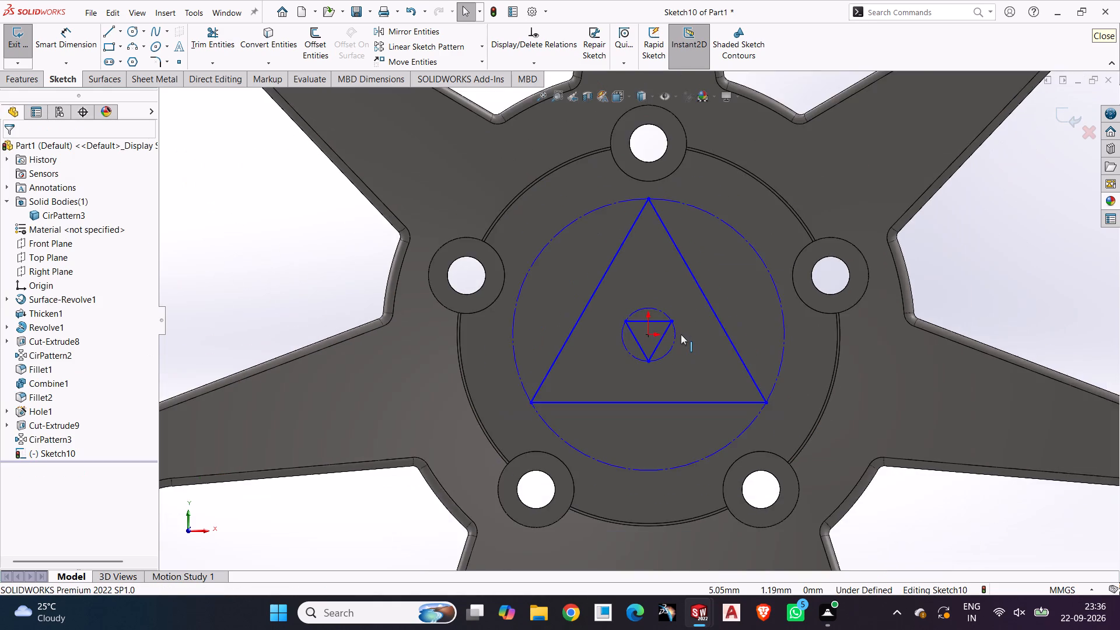
{"action": "scroll", "coordinate": [681, 324], "scroll_direction": "up", "scroll_amount": 1}
{"action": "scroll", "coordinate": [679, 319], "scroll_direction": "down", "scroll_amount": 2}
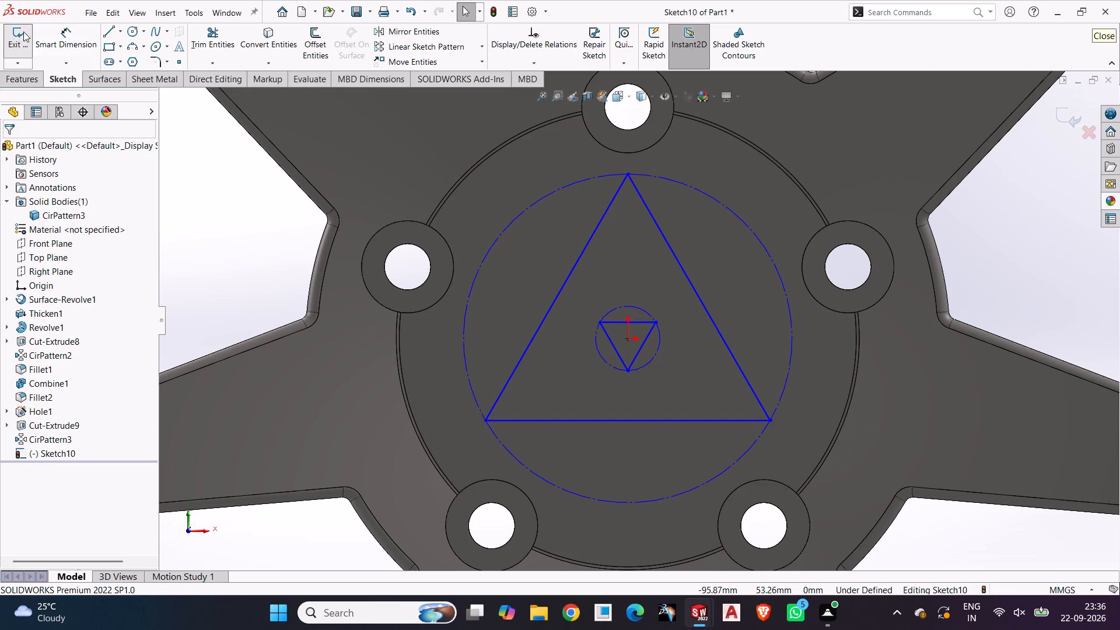
{"action": "left_click", "coordinate": [50, 32]}
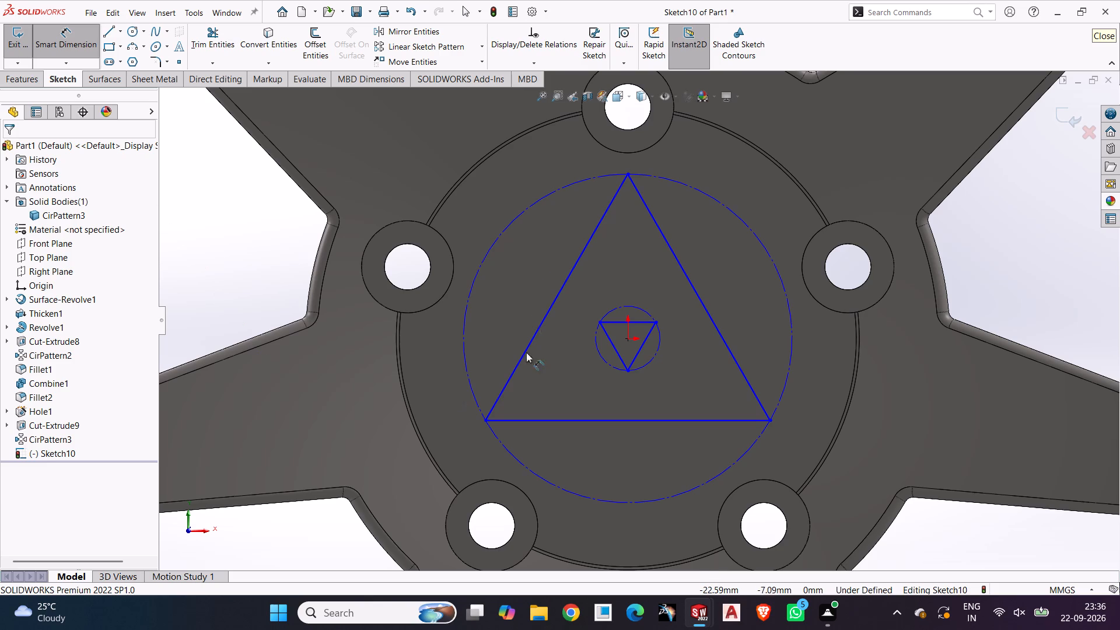
{"action": "left_click", "coordinate": [527, 209]}
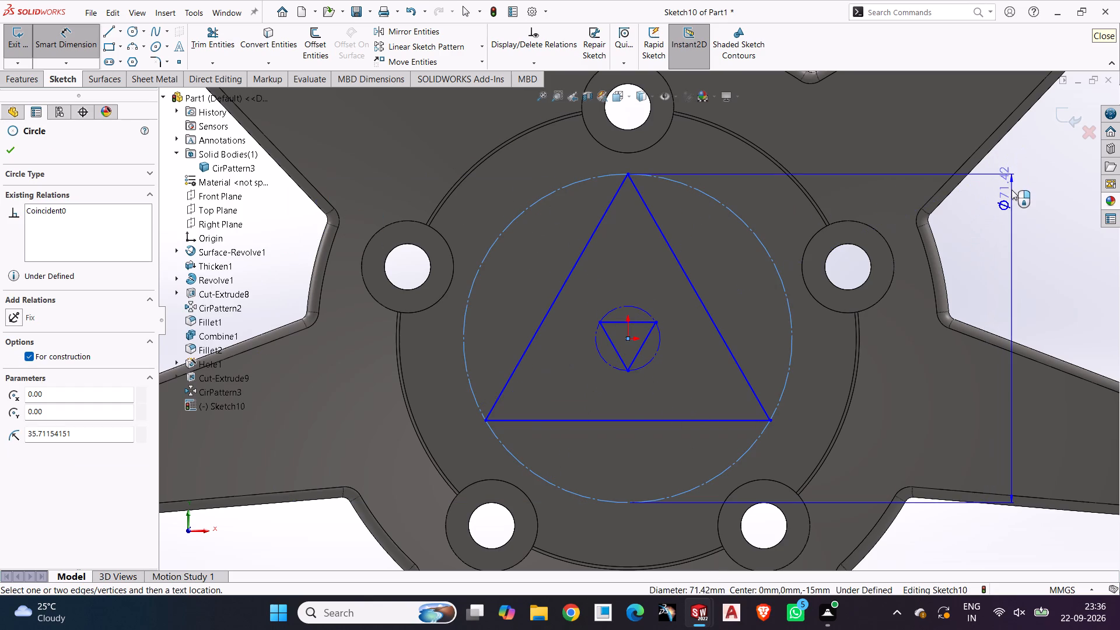
{"action": "left_click", "coordinate": [1012, 161]}
{"action": "type", "text": "60"}
{"action": "key", "text": "Return"}
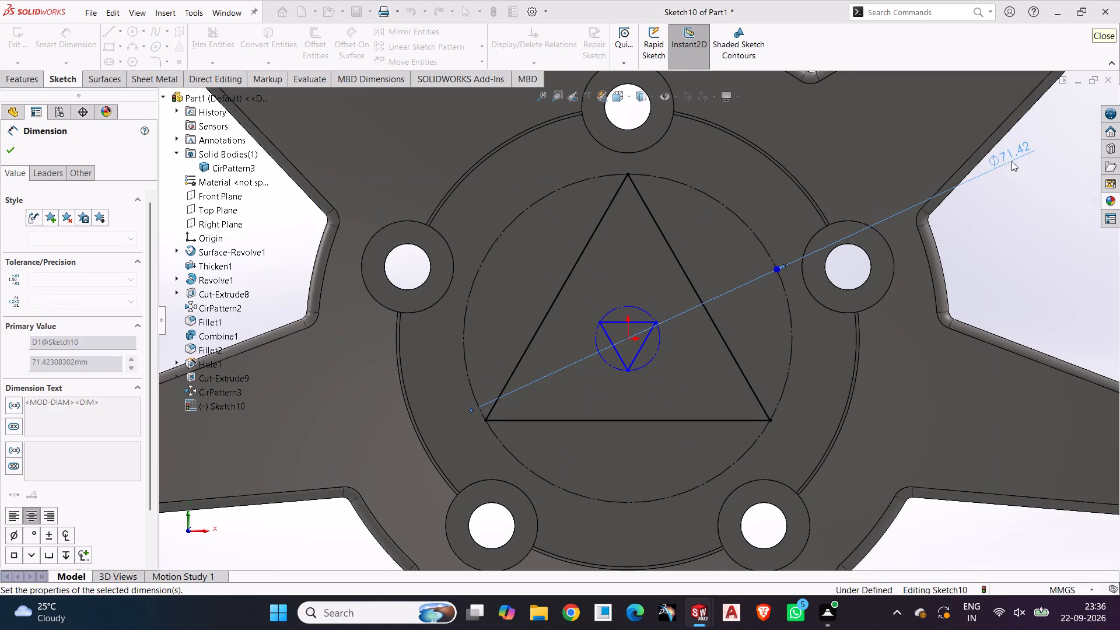
Dimension the small inverted triangle's circumscribed construction circle to a diameter of 12 mm.
{"action": "left_click", "coordinate": [1037, 244]}
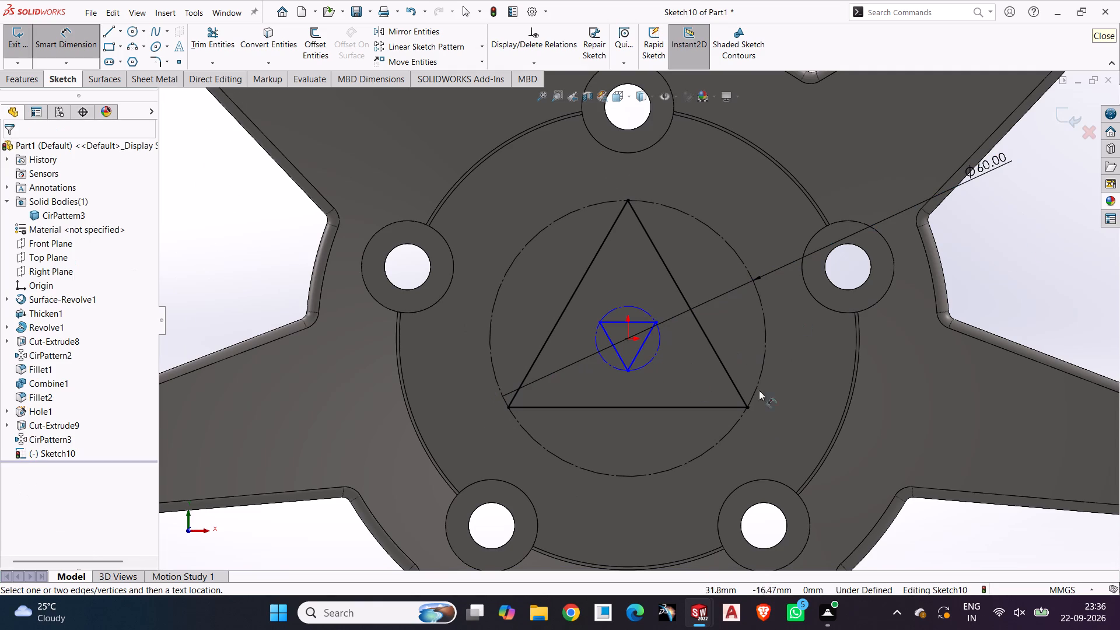
{"action": "left_click", "coordinate": [657, 352]}
{"action": "left_click", "coordinate": [987, 269]}
{"action": "type", "text": "12"}
{"action": "key", "text": "Return"}
{"action": "left_click", "coordinate": [1011, 293]}
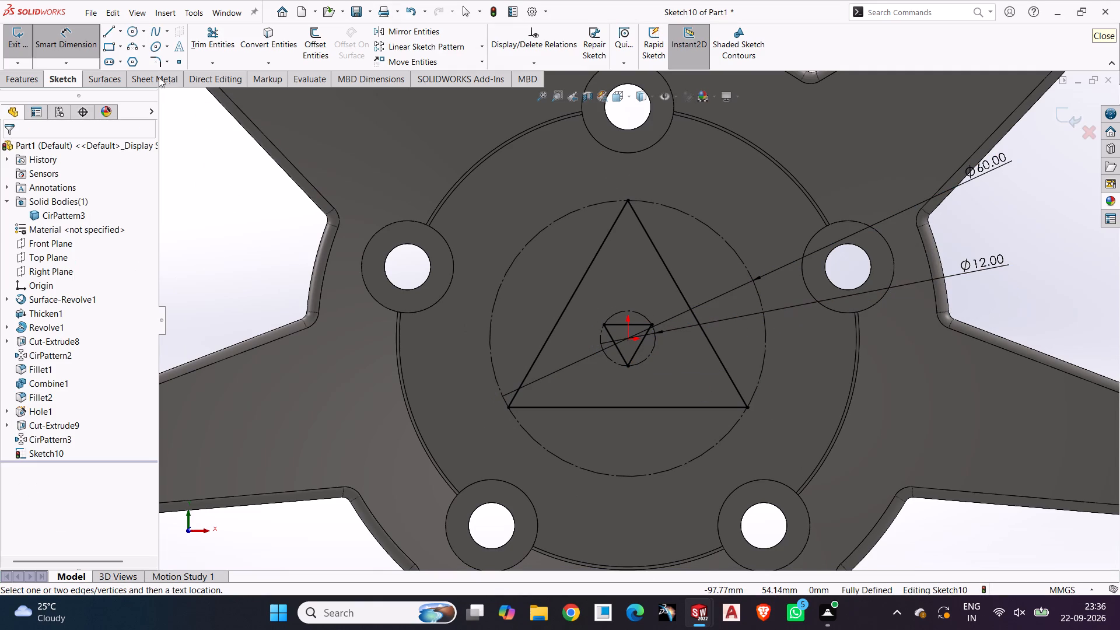
Draw lines joining each corner of the large triangle to the two nearest corners of the small triangle, outlining a three-pointed star.
{"action": "left_click", "coordinate": [111, 33]}
{"action": "scroll", "coordinate": [676, 265], "scroll_direction": "down", "scroll_amount": 3}
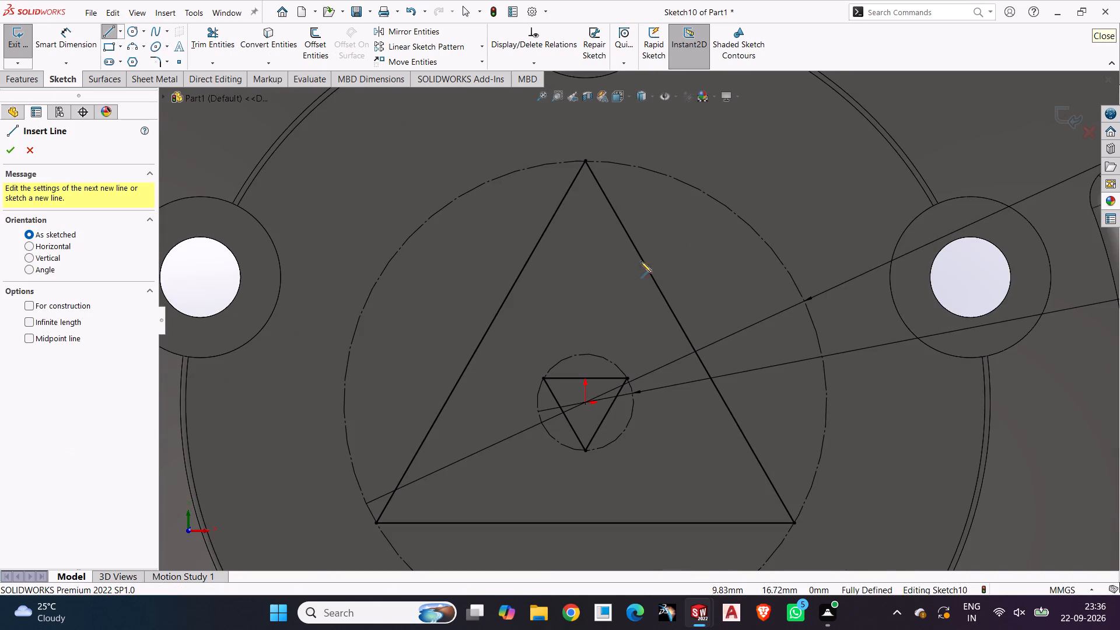
{"action": "left_click", "coordinate": [584, 161]}
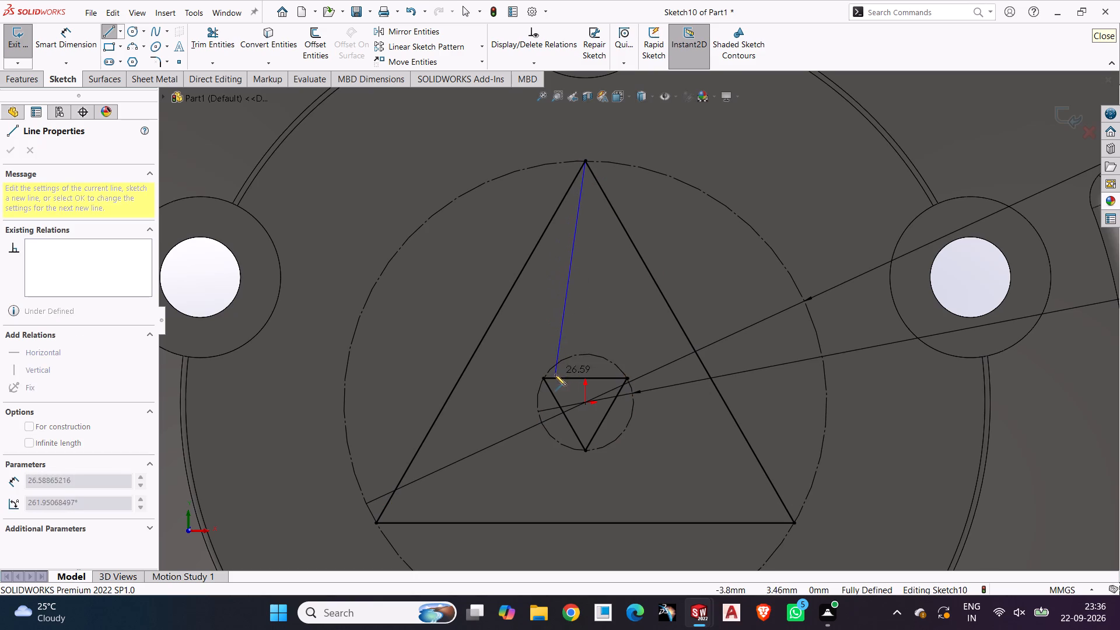
{"action": "left_click", "coordinate": [544, 378]}
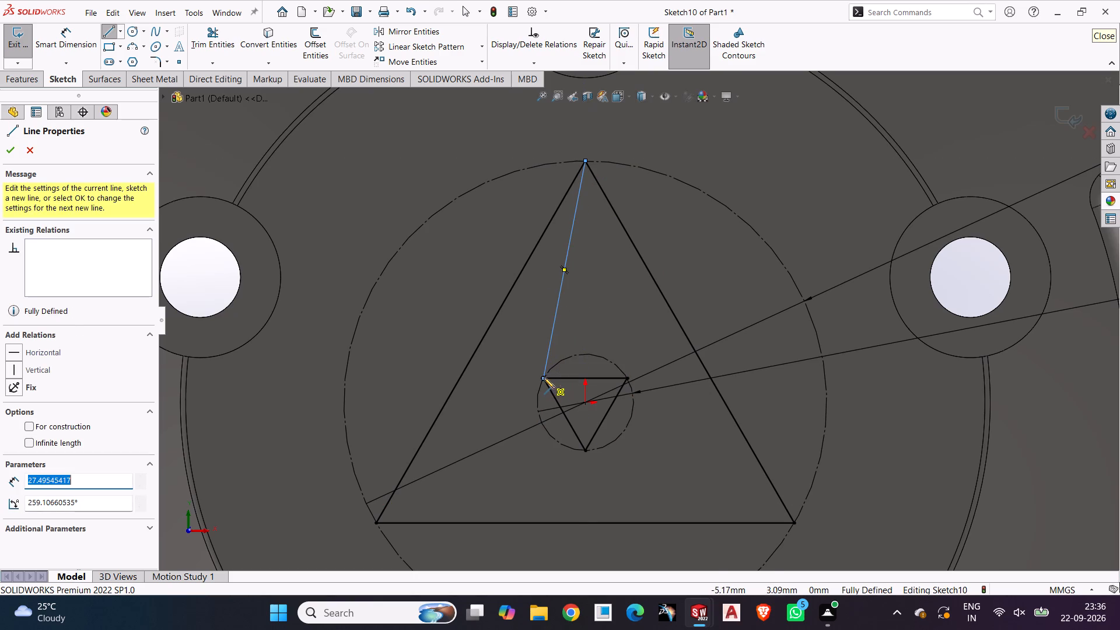
{"action": "left_click", "coordinate": [628, 380]}
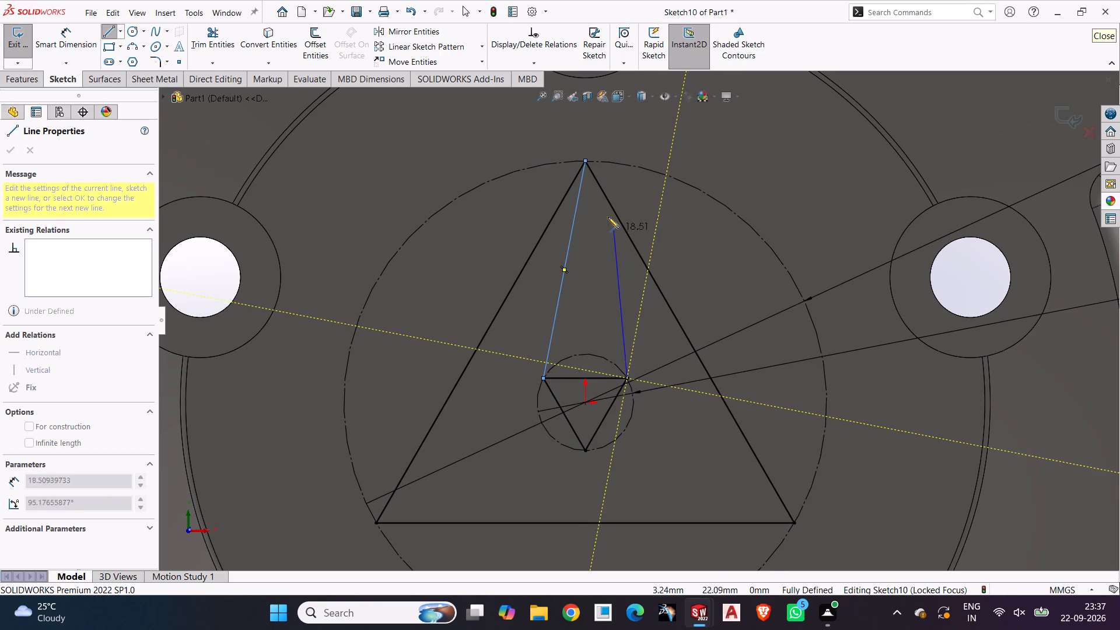
{"action": "left_click", "coordinate": [584, 160]}
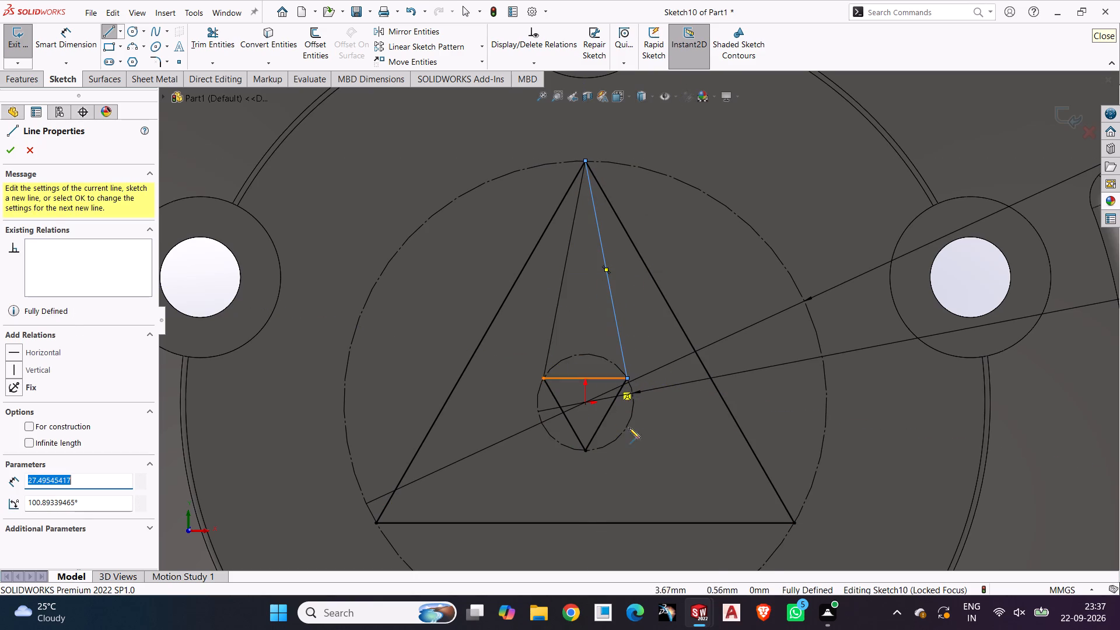
{"action": "left_click", "coordinate": [628, 378]}
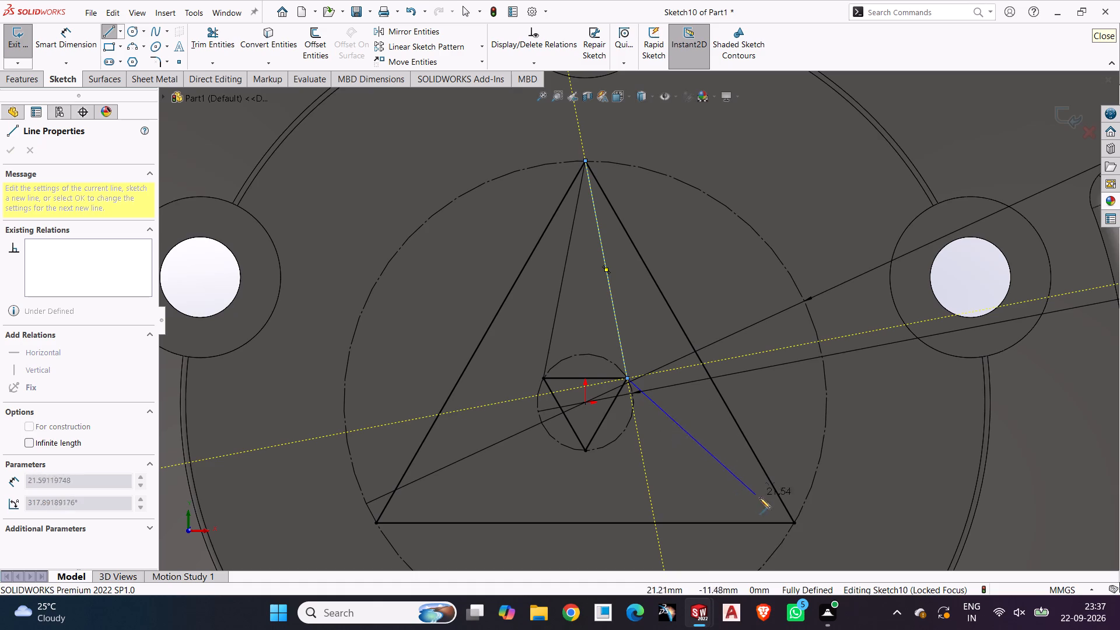
{"action": "left_click", "coordinate": [794, 523]}
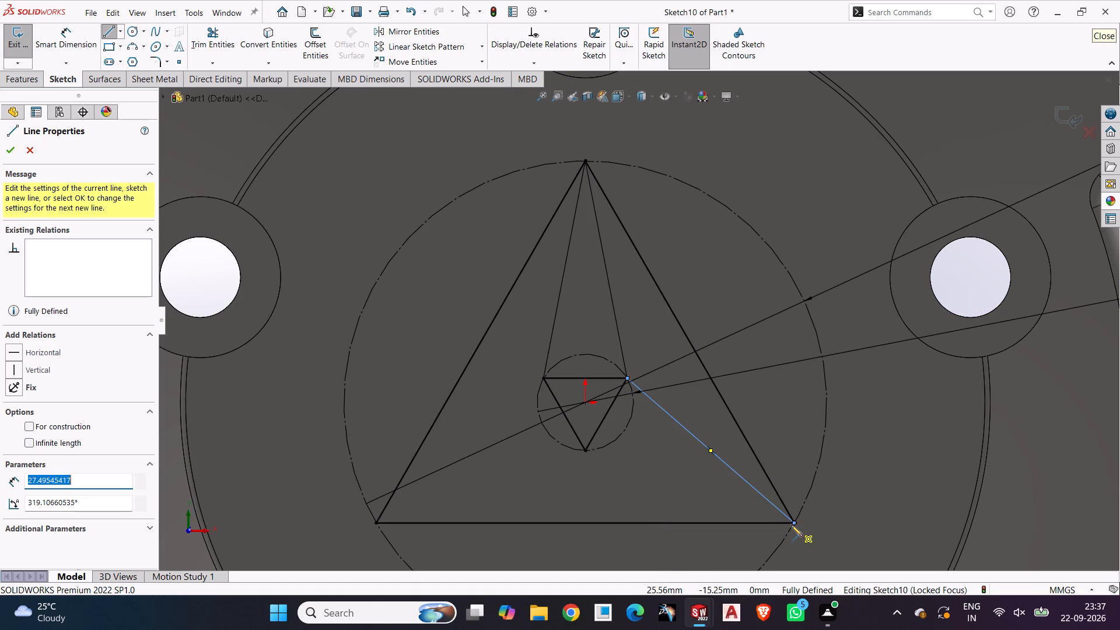
{"action": "left_click", "coordinate": [796, 524]}
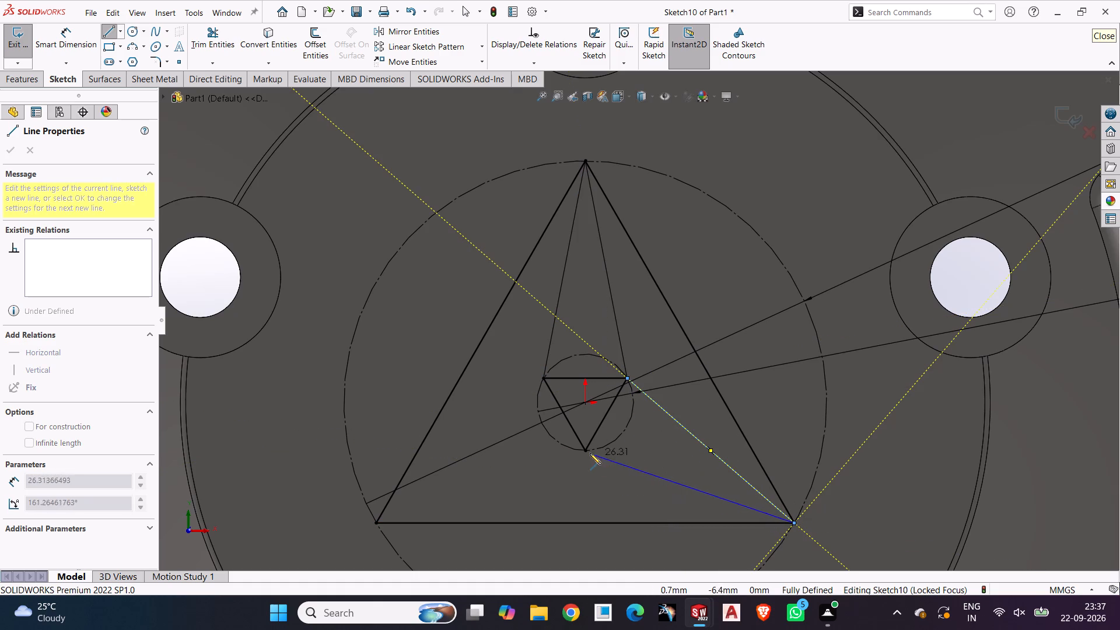
{"action": "left_click", "coordinate": [586, 451]}
{"action": "left_click", "coordinate": [585, 453]}
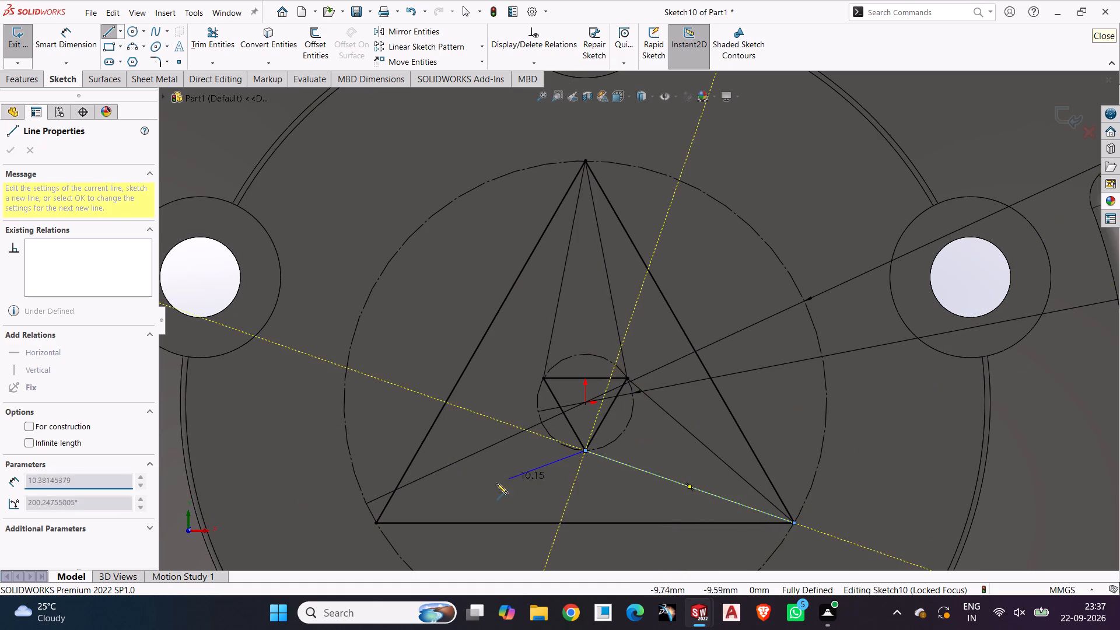
{"action": "double_click", "coordinate": [373, 523]}
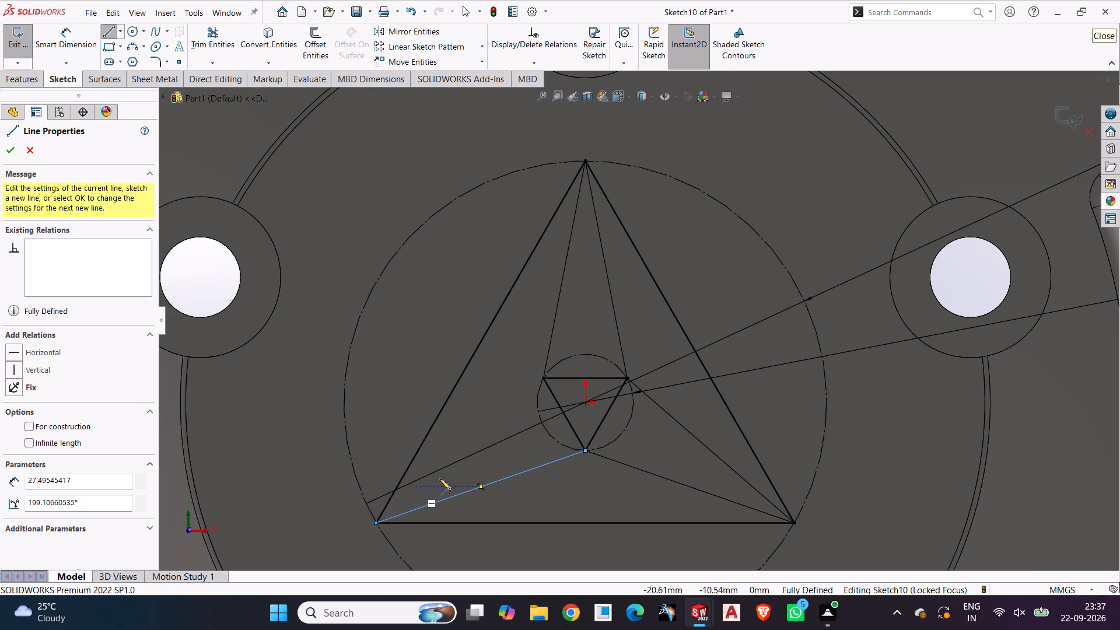
{"action": "left_click", "coordinate": [544, 379]}
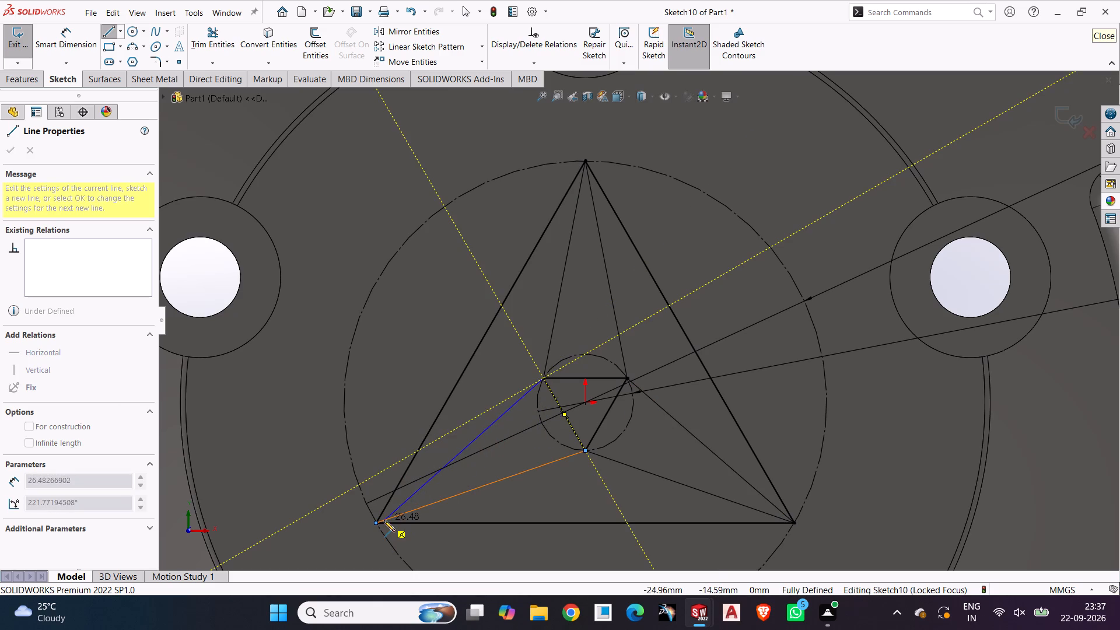
{"action": "left_click", "coordinate": [379, 522]}
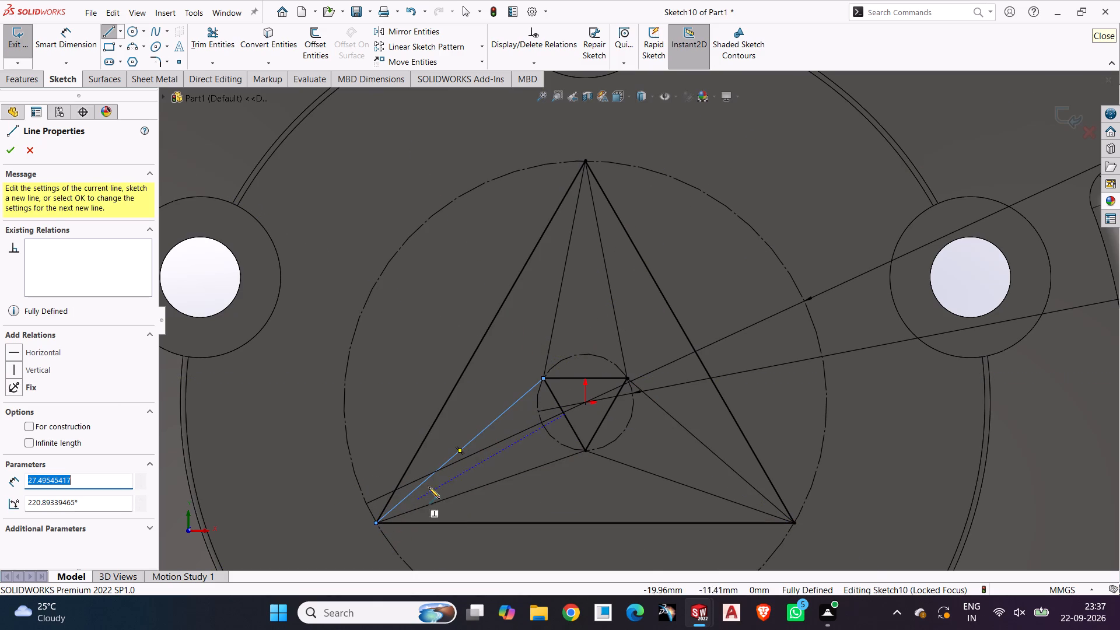
{"action": "key", "text": "Escape"}
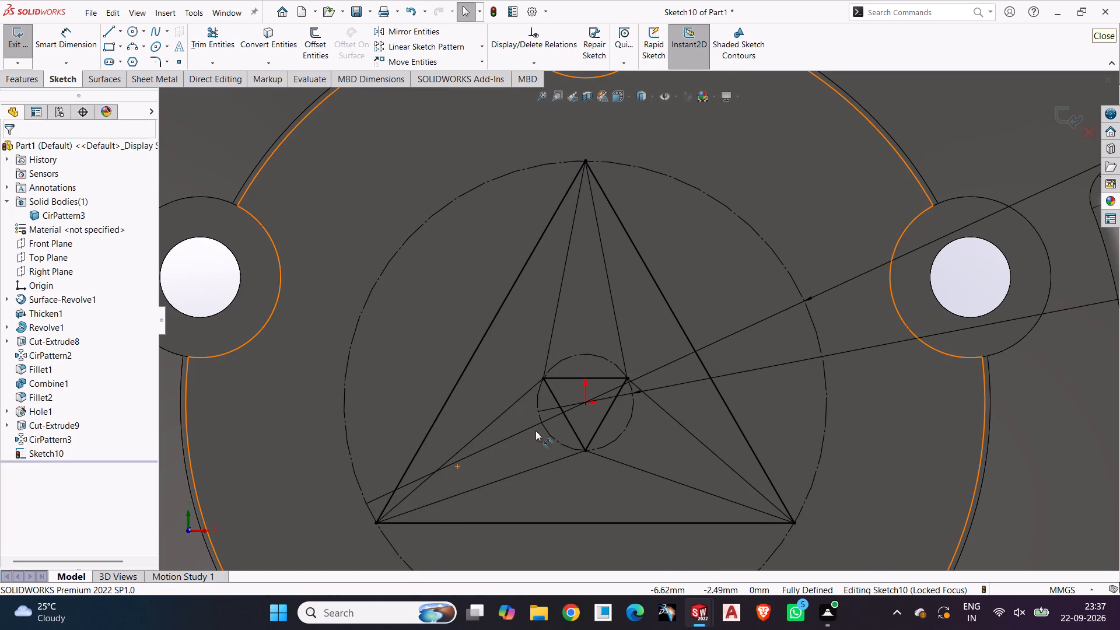
Convert the three sides of the large triangle to construction geometry.
{"action": "scroll", "coordinate": [559, 482], "scroll_direction": "up", "scroll_amount": 1}
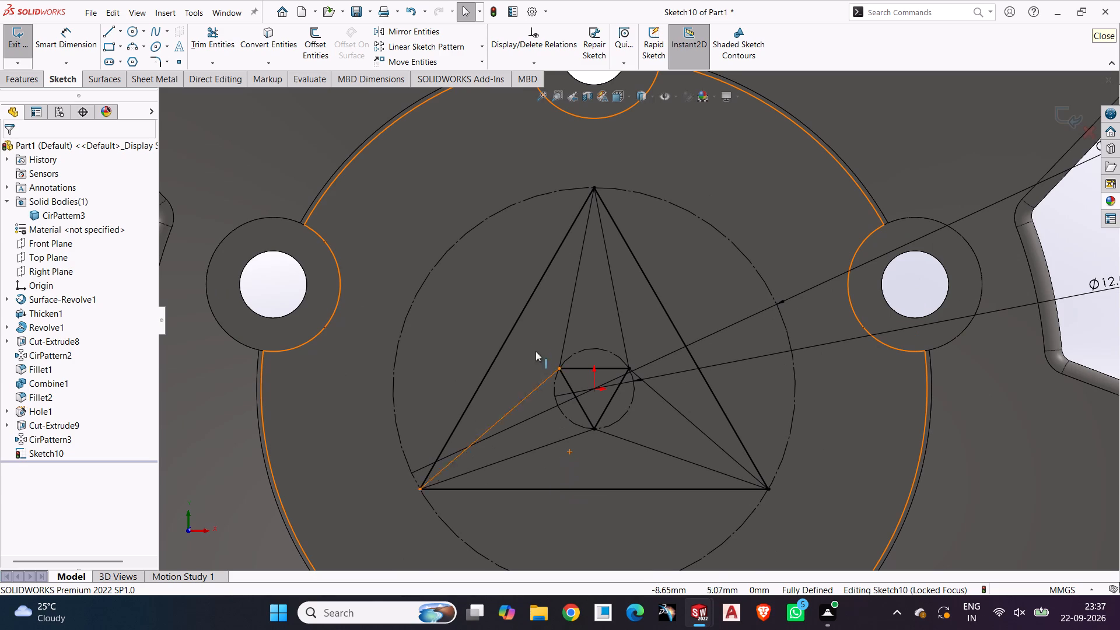
{"action": "left_click", "coordinate": [527, 306]}
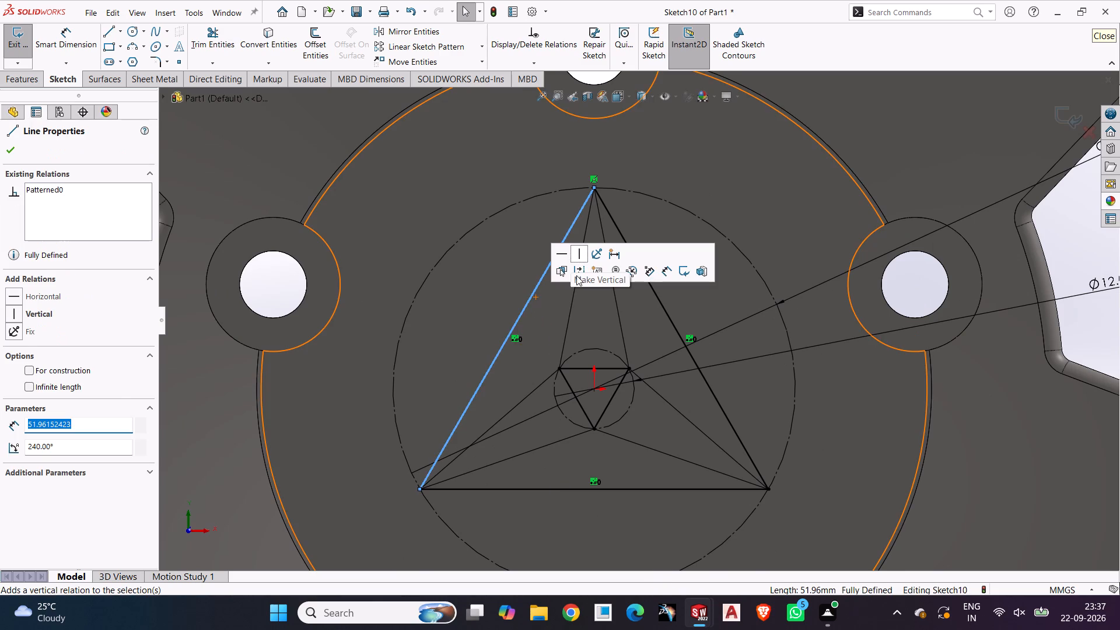
{"action": "left_click", "coordinate": [576, 275]}
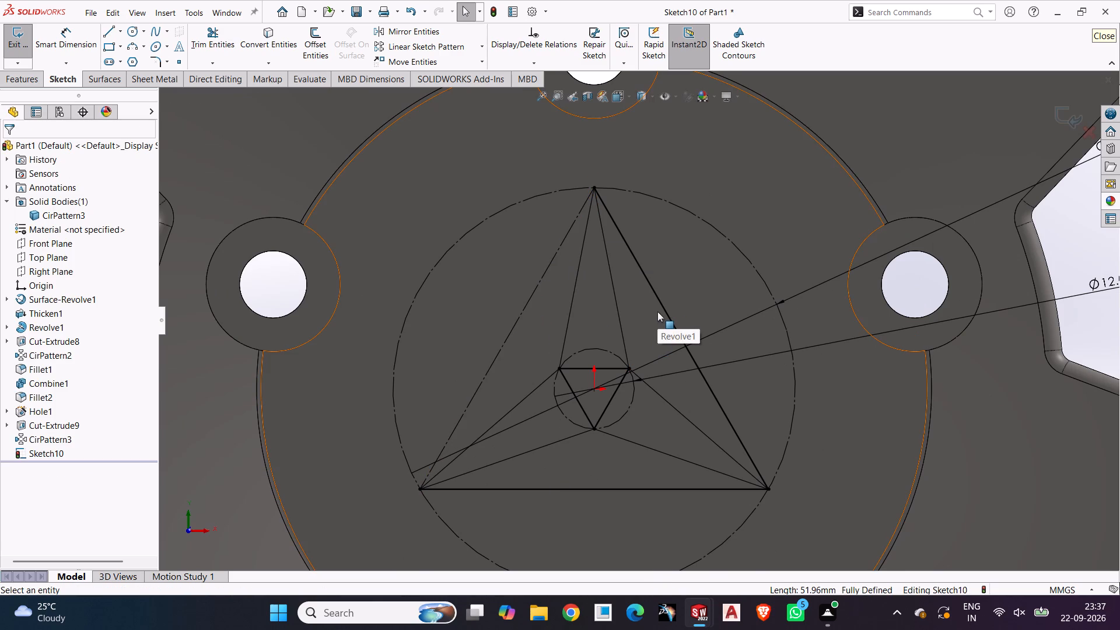
{"action": "left_click", "coordinate": [665, 313]}
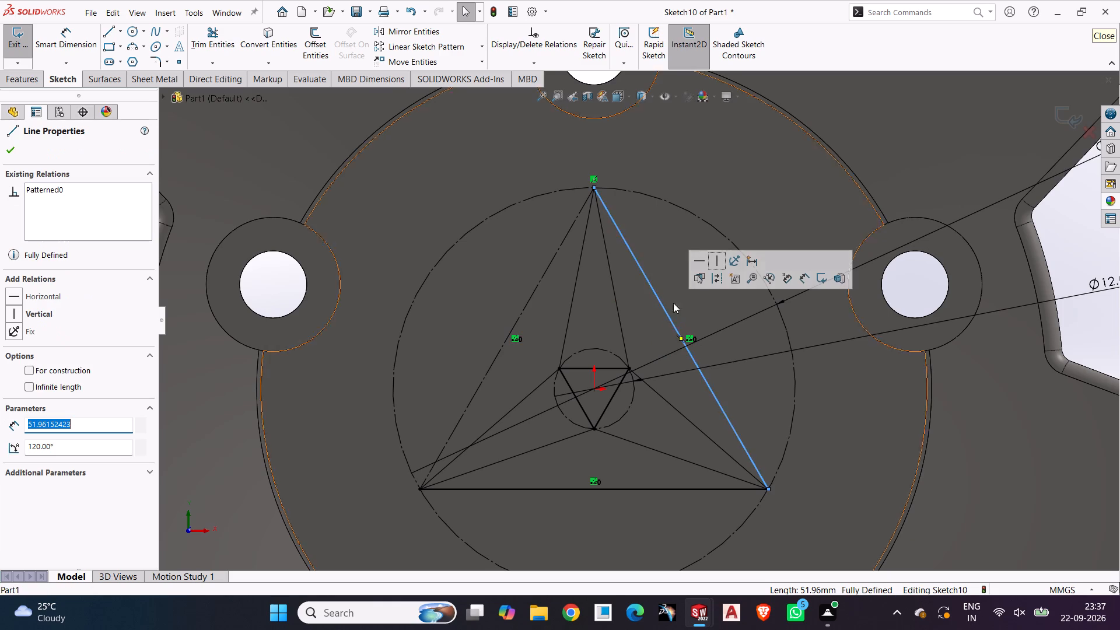
{"action": "left_click", "coordinate": [717, 276]}
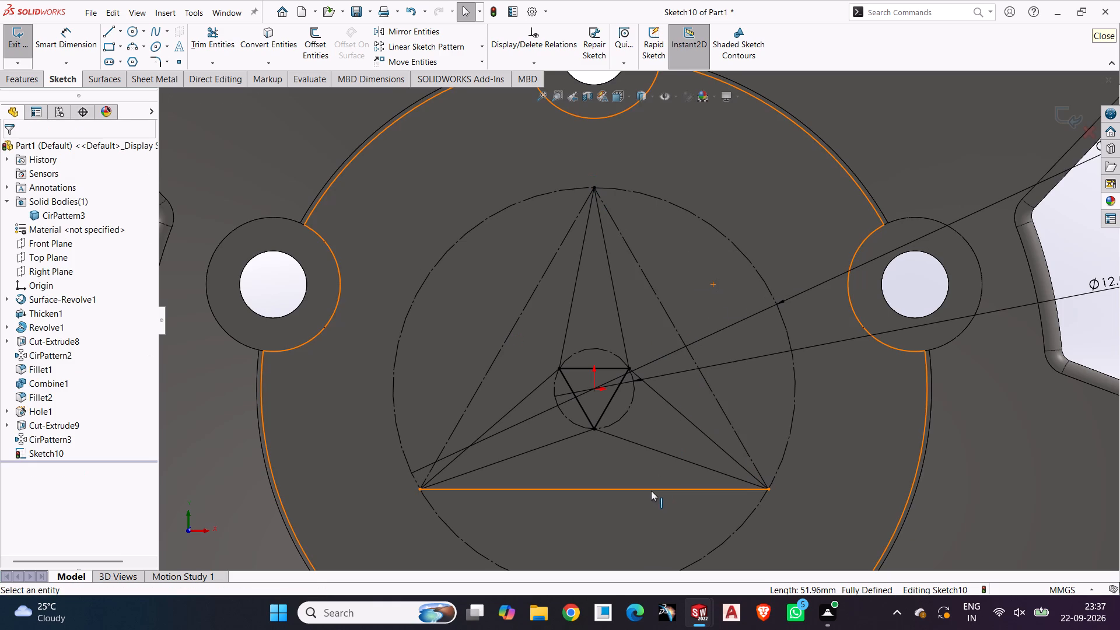
{"action": "left_click", "coordinate": [651, 491]}
{"action": "left_click", "coordinate": [702, 457]}
{"action": "left_click", "coordinate": [591, 532]}
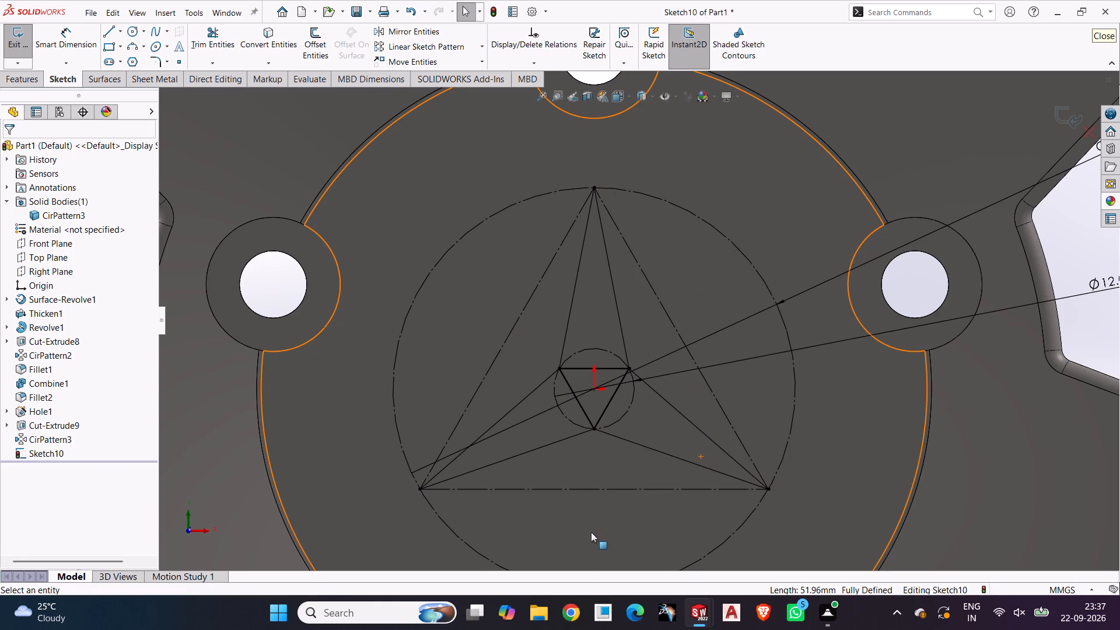
{"action": "left_click", "coordinate": [1076, 321]}
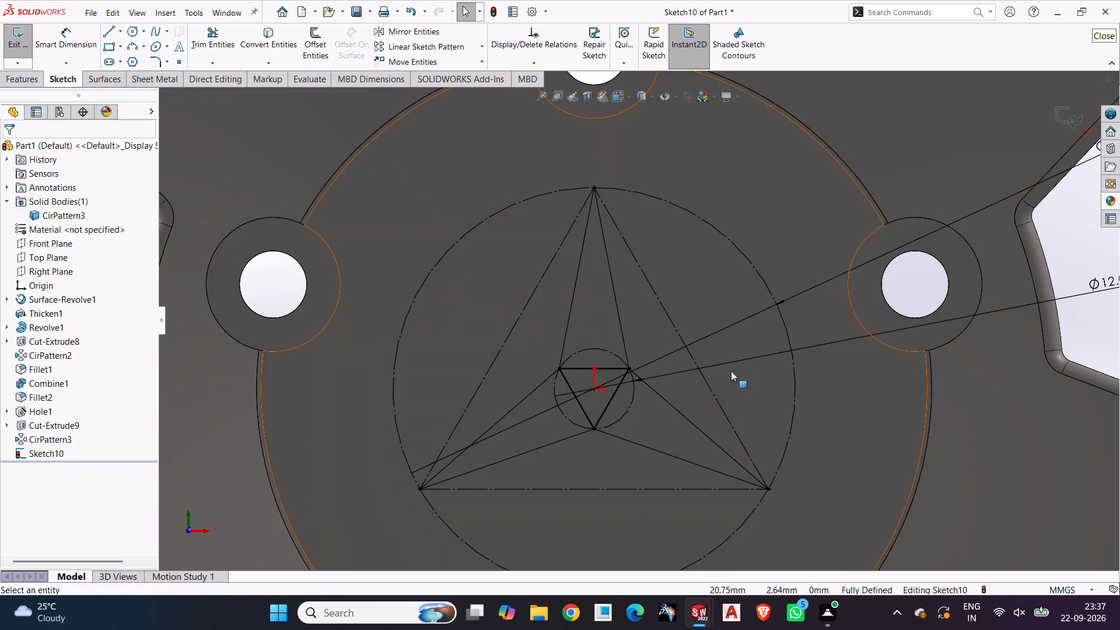
Convert the three sides of the small inverted triangle to construction geometry.
{"action": "left_click", "coordinate": [612, 369]}
{"action": "left_click", "coordinate": [662, 339]}
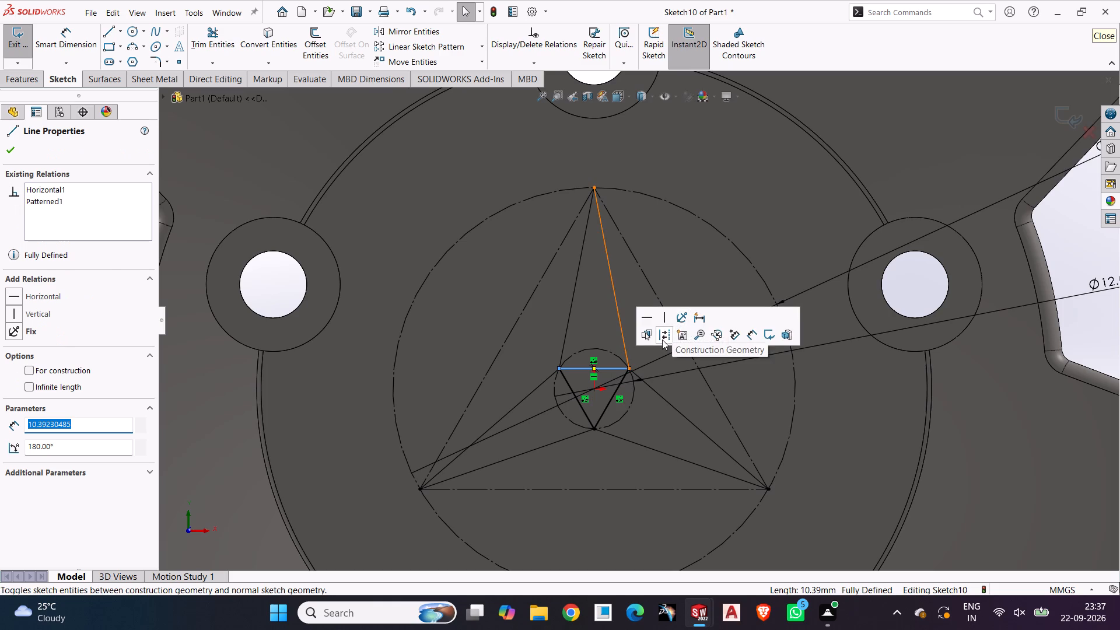
{"action": "left_click", "coordinate": [615, 394]}
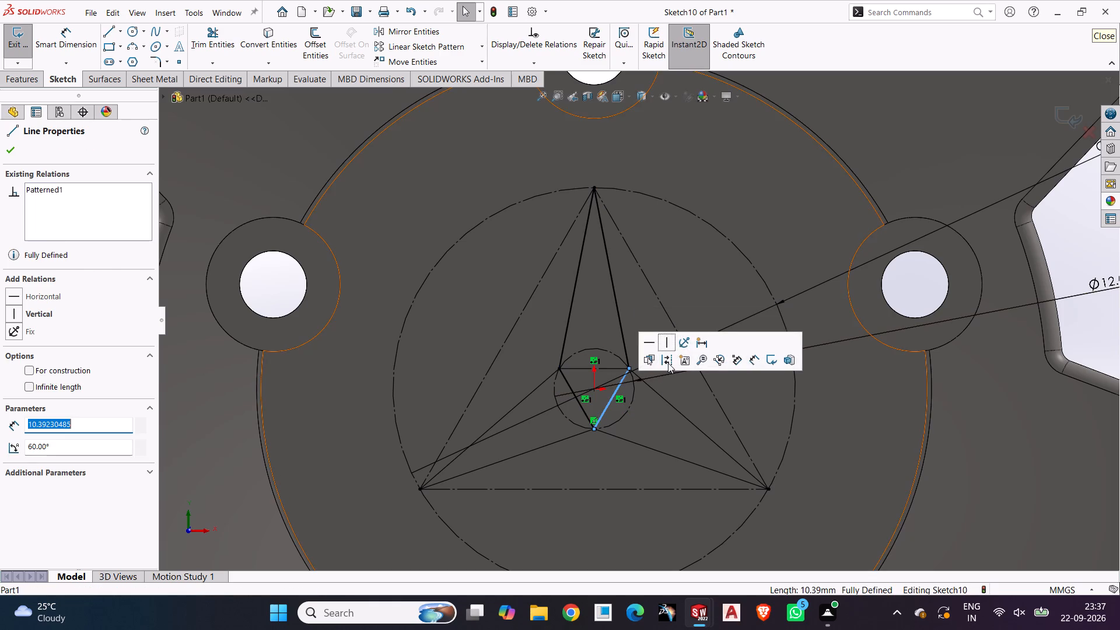
{"action": "left_click", "coordinate": [668, 363]}
{"action": "left_click", "coordinate": [580, 403]}
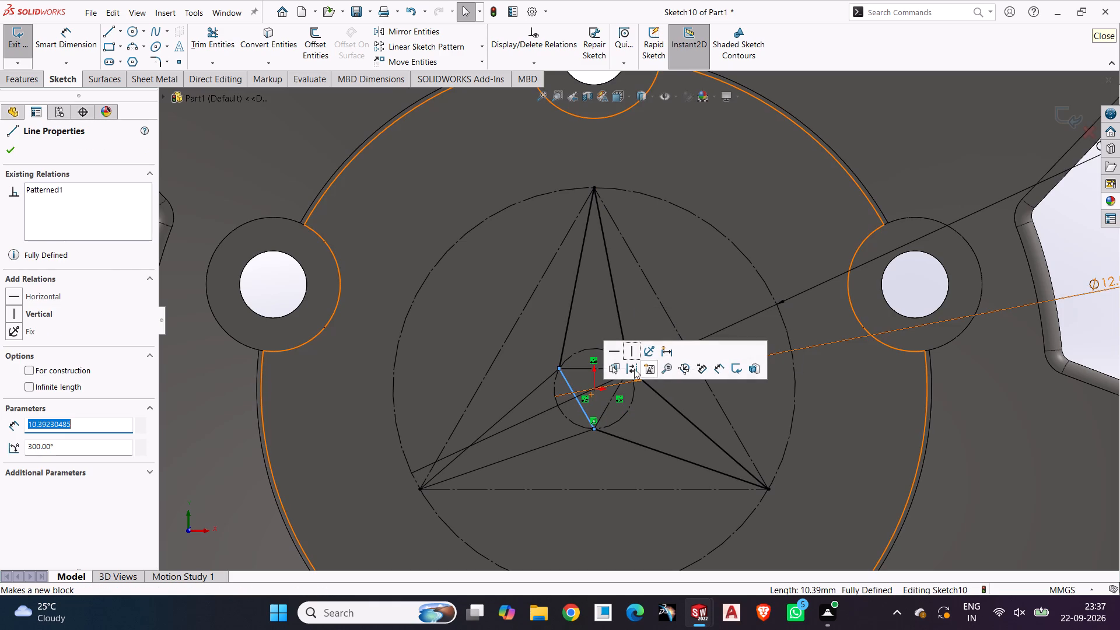
{"action": "left_click", "coordinate": [629, 371]}
{"action": "left_click", "coordinate": [1081, 233]}
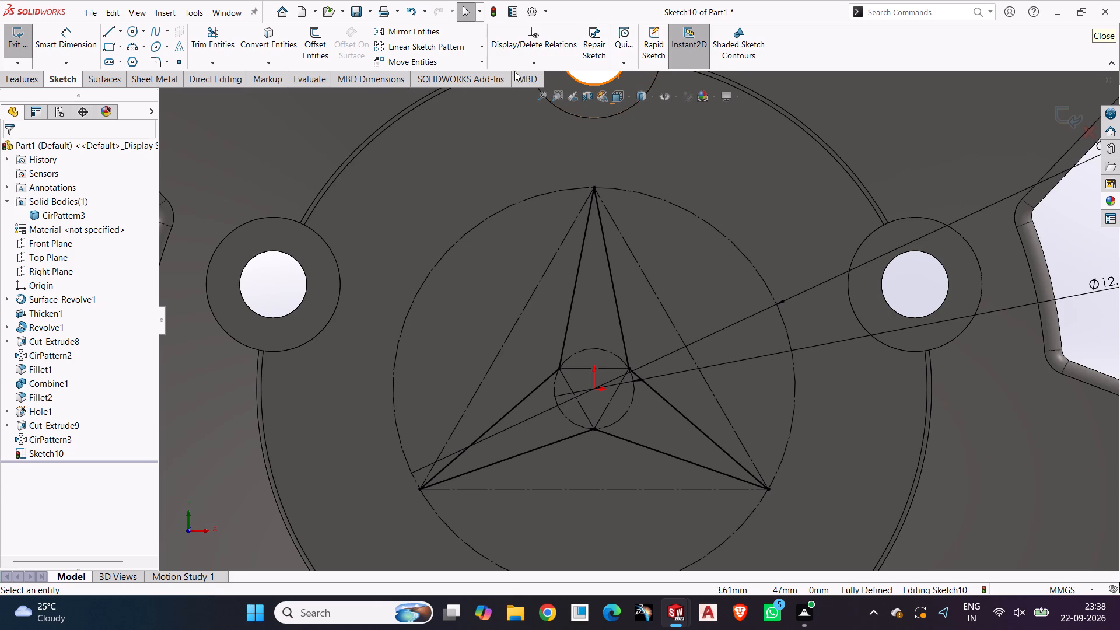
Finish and exit the three-pointed star sketch on the hub's front face.
{"action": "scroll", "coordinate": [641, 68], "scroll_direction": "up", "scroll_amount": 1}
{"action": "scroll", "coordinate": [629, 241], "scroll_direction": "up", "scroll_amount": 3}
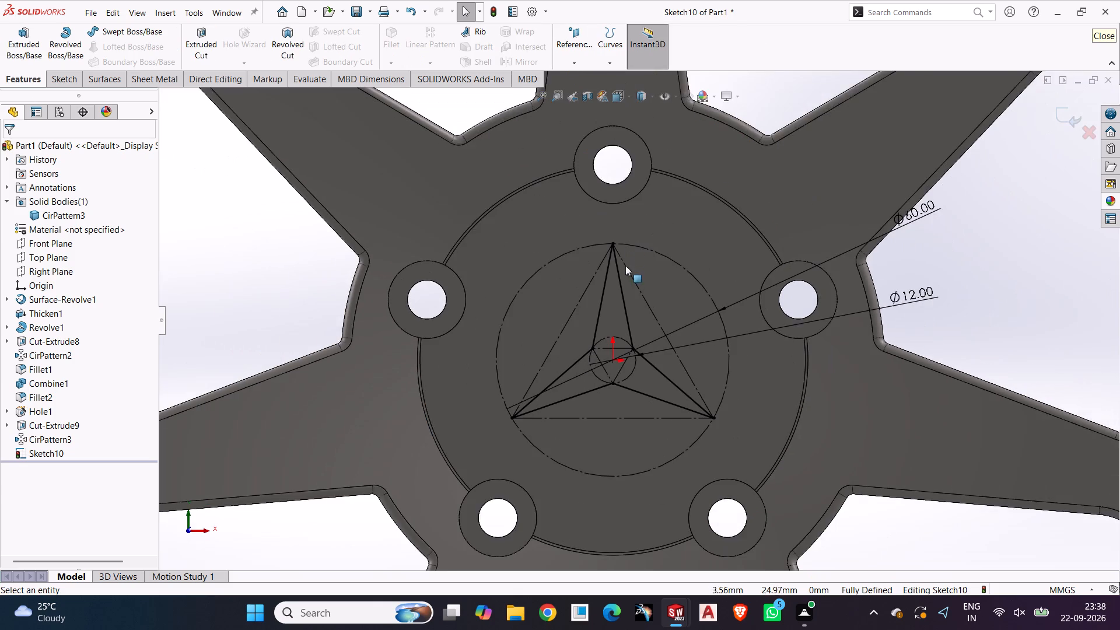
{"action": "scroll", "coordinate": [625, 267], "scroll_direction": "up", "scroll_amount": 1}
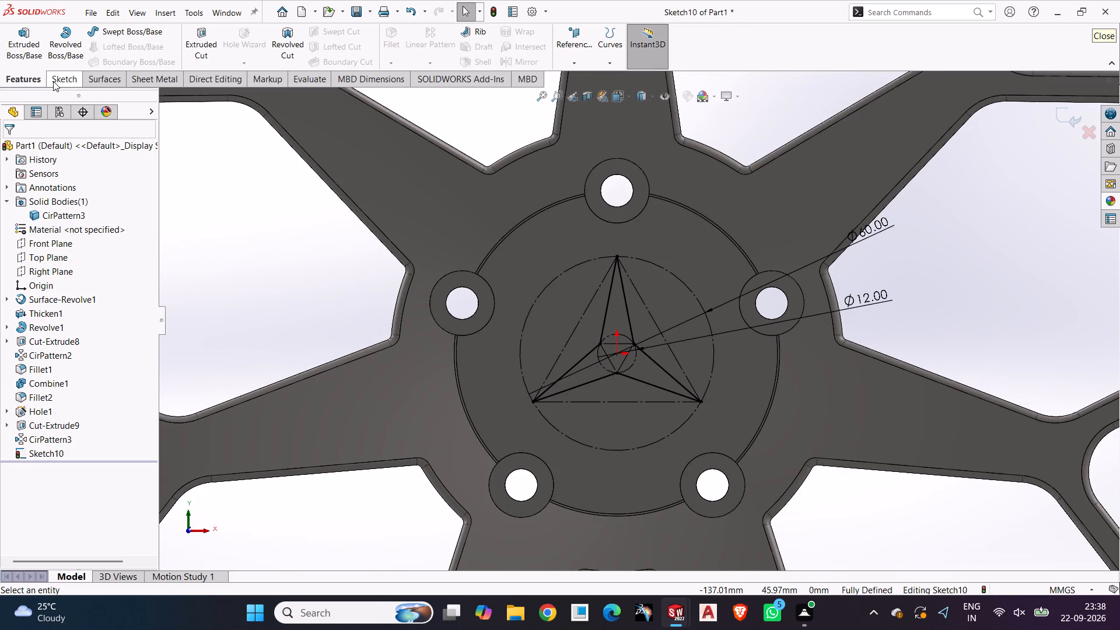
{"action": "left_click", "coordinate": [1058, 123]}
{"action": "left_click", "coordinate": [1067, 118]}
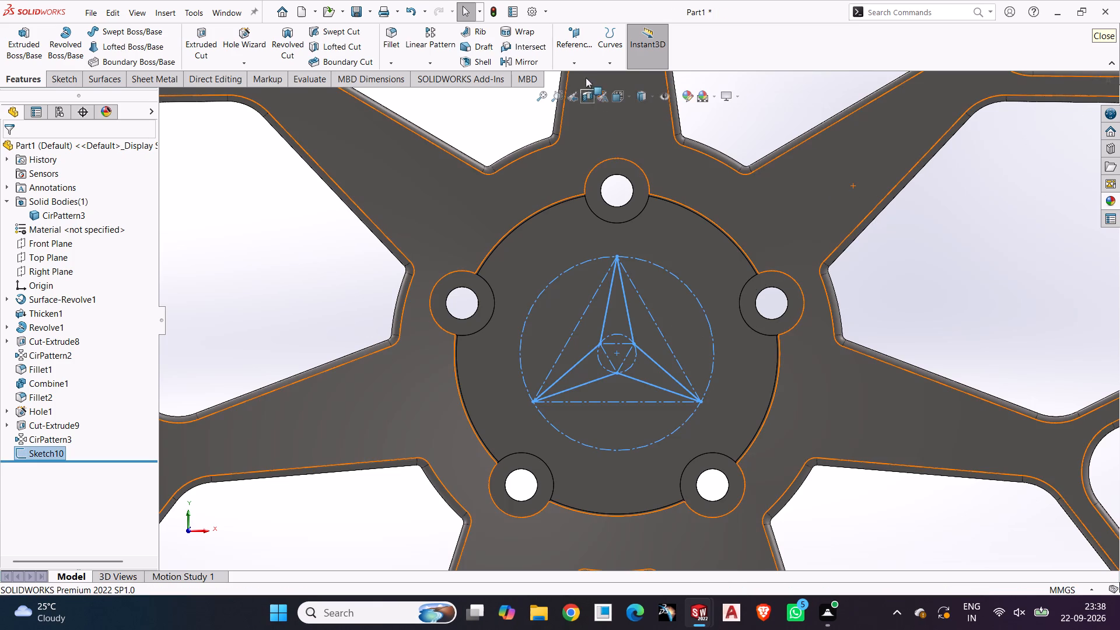
Create a reference plane offset 8 mm outward from the hub's front face.
{"action": "left_click", "coordinate": [576, 65]}
{"action": "left_click", "coordinate": [580, 78]}
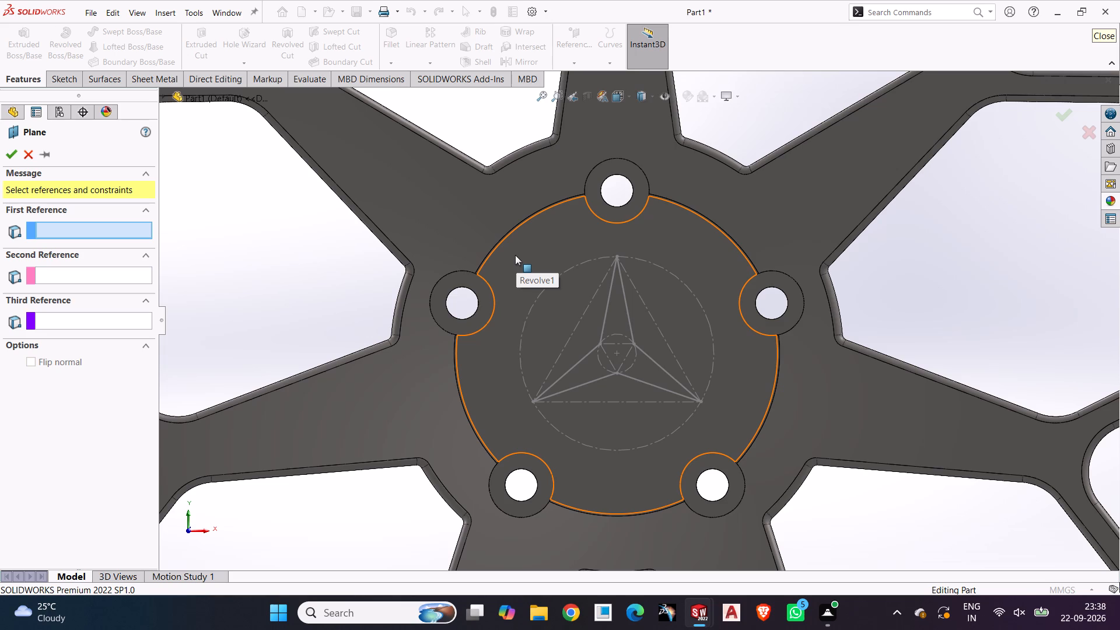
{"action": "left_click", "coordinate": [543, 253]}
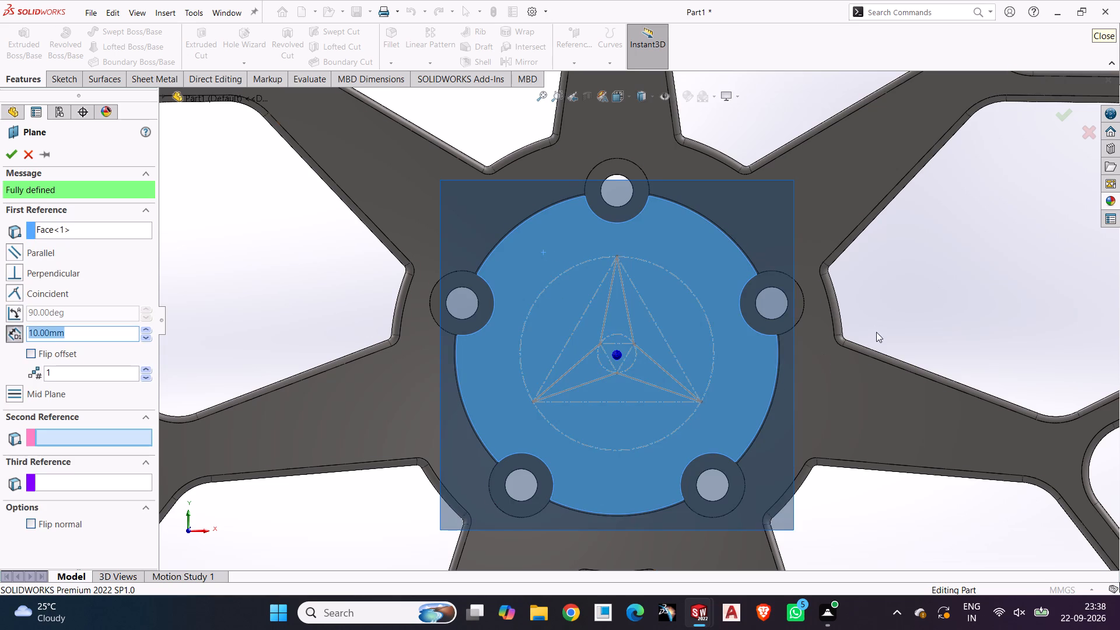
{"action": "middle_click_drag", "start_coordinate": [935, 300], "coordinate": [833, 349]}
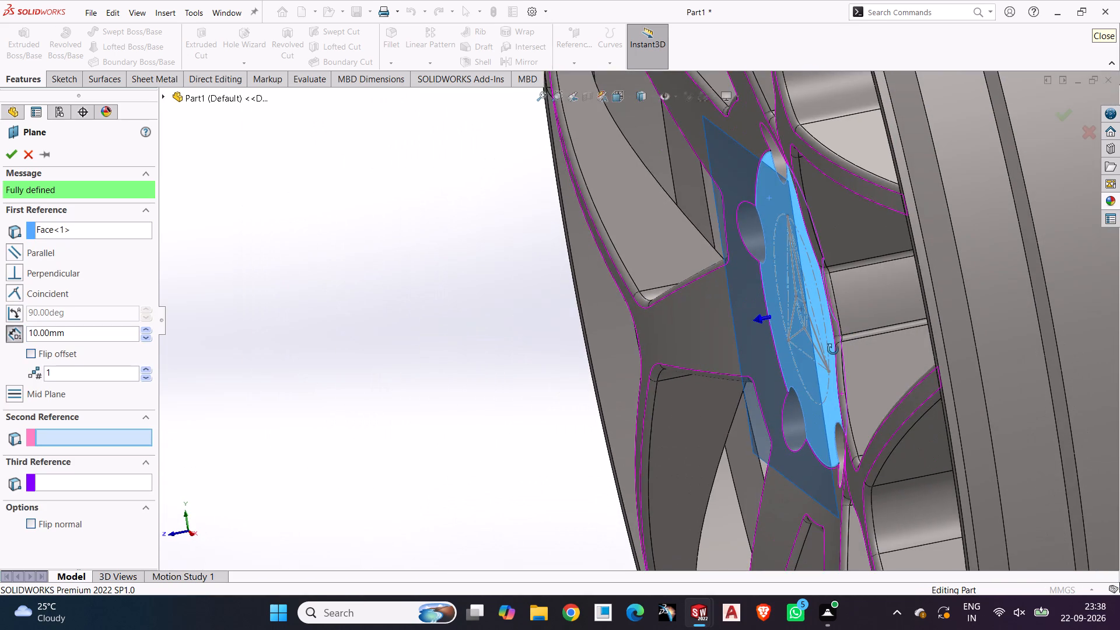
{"action": "middle_click_drag", "start_coordinate": [833, 349], "coordinate": [824, 353]}
{"action": "left_click_drag", "start_coordinate": [76, 334], "coordinate": [0, 351]}
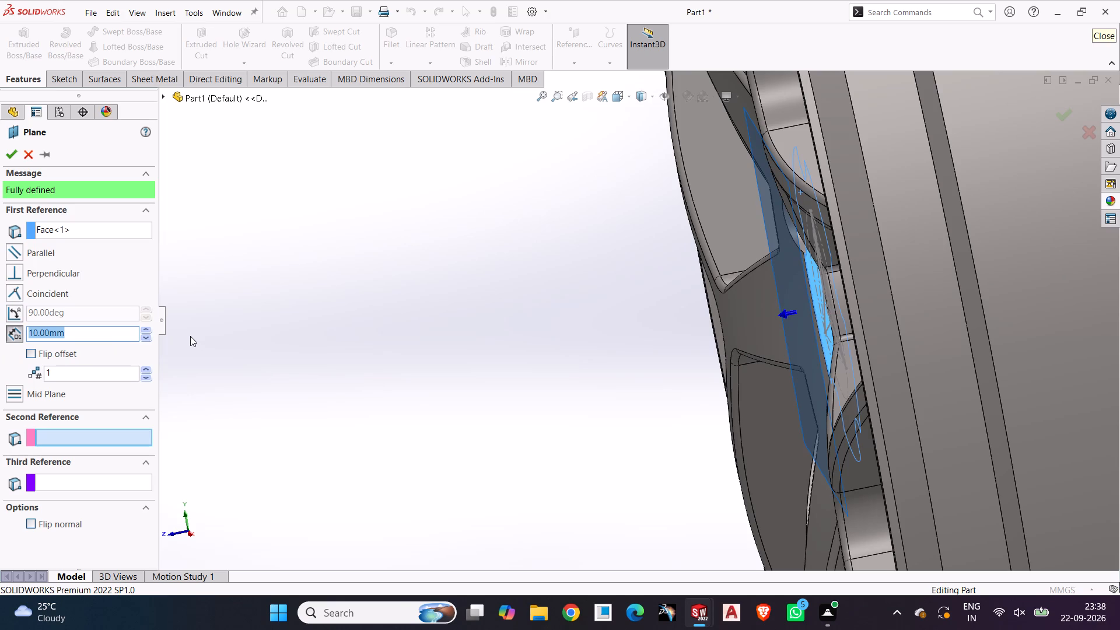
{"action": "key", "text": "8"}
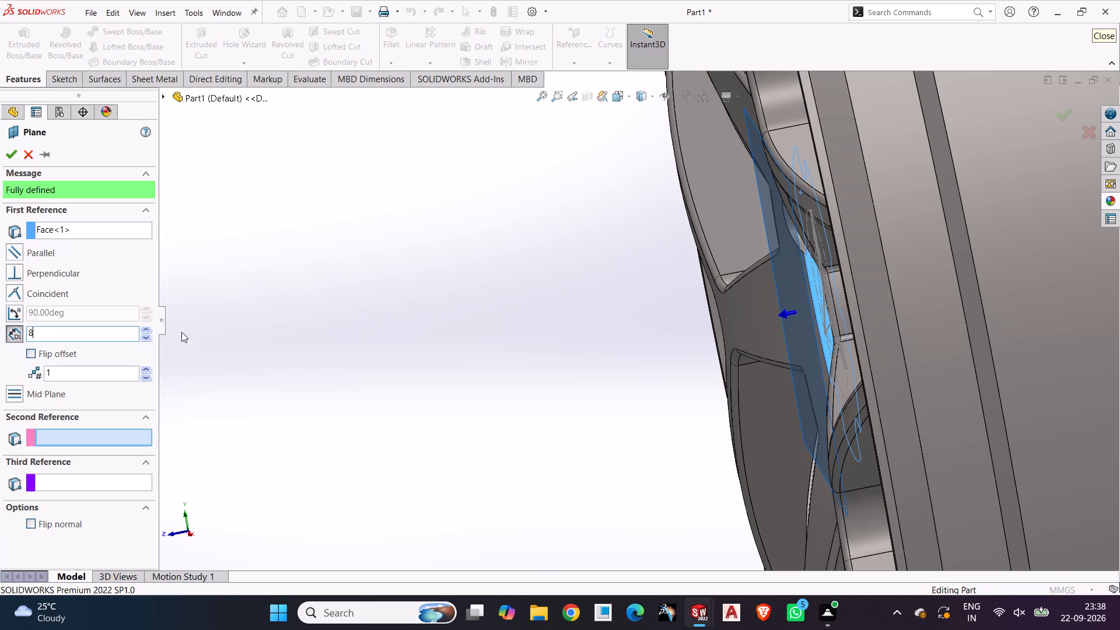
{"action": "left_click", "coordinate": [11, 149]}
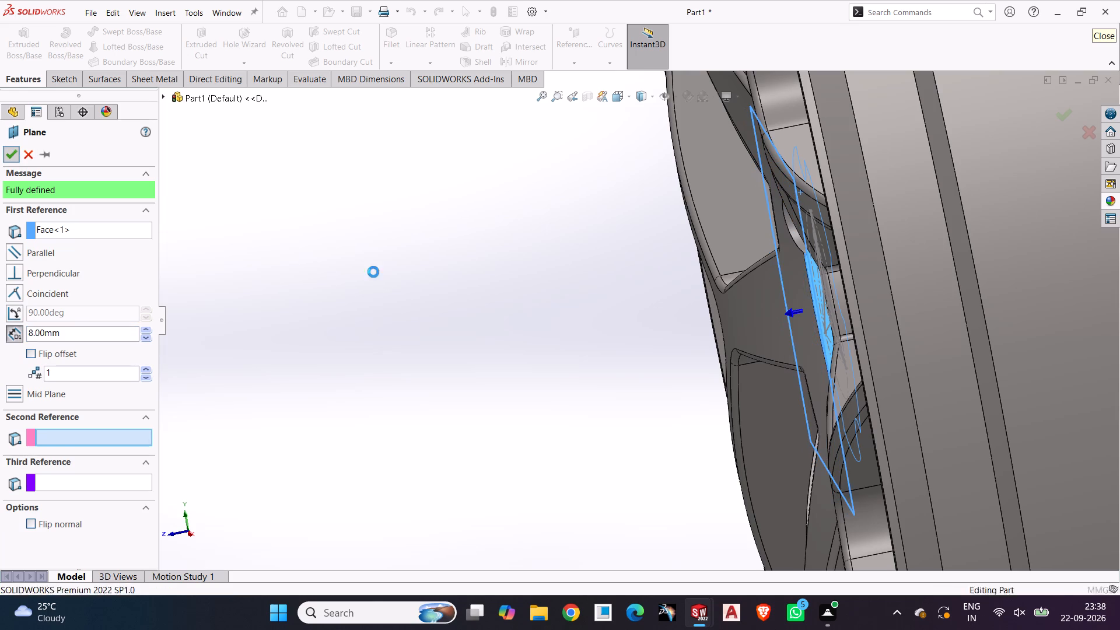
Sketch a single point at the origin on the 8 mm offset plane and exit the sketch.
{"action": "left_click", "coordinate": [411, 310]}
{"action": "middle_click_drag", "start_coordinate": [466, 398], "coordinate": [566, 320]}
{"action": "scroll", "coordinate": [924, 307], "scroll_direction": "up", "scroll_amount": 3}
{"action": "middle_click_drag", "start_coordinate": [957, 303], "coordinate": [971, 349]}
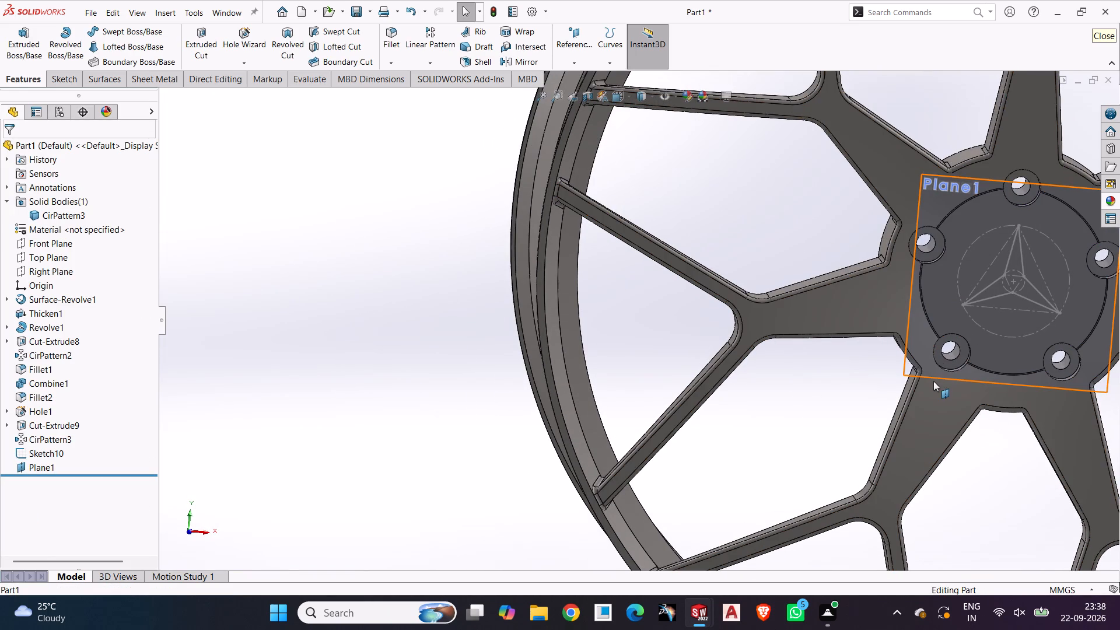
{"action": "left_click", "coordinate": [933, 376]}
{"action": "left_click", "coordinate": [979, 338]}
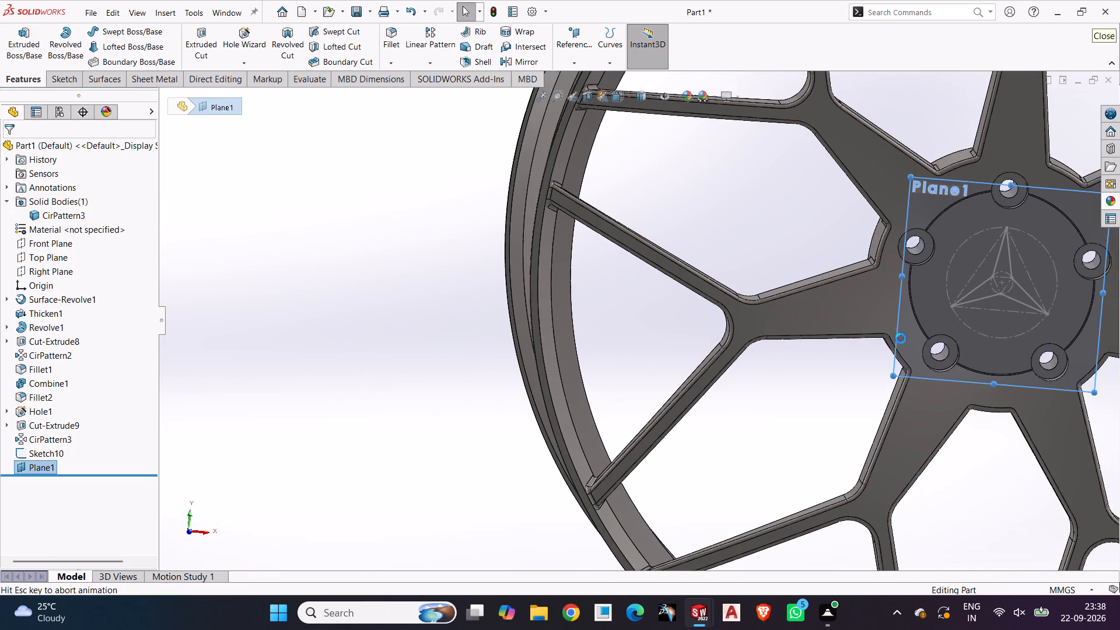
{"action": "left_click", "coordinate": [309, 370]}
{"action": "scroll", "coordinate": [725, 286], "scroll_direction": "down", "scroll_amount": 6}
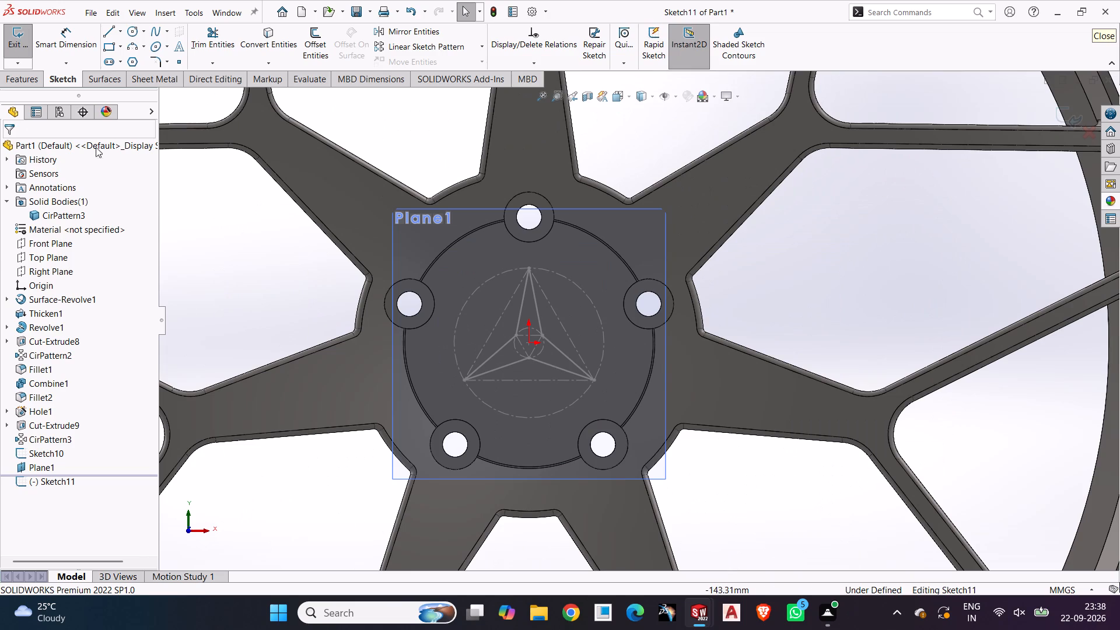
{"action": "left_click", "coordinate": [175, 62]}
{"action": "scroll", "coordinate": [514, 368], "scroll_direction": "down", "scroll_amount": 4}
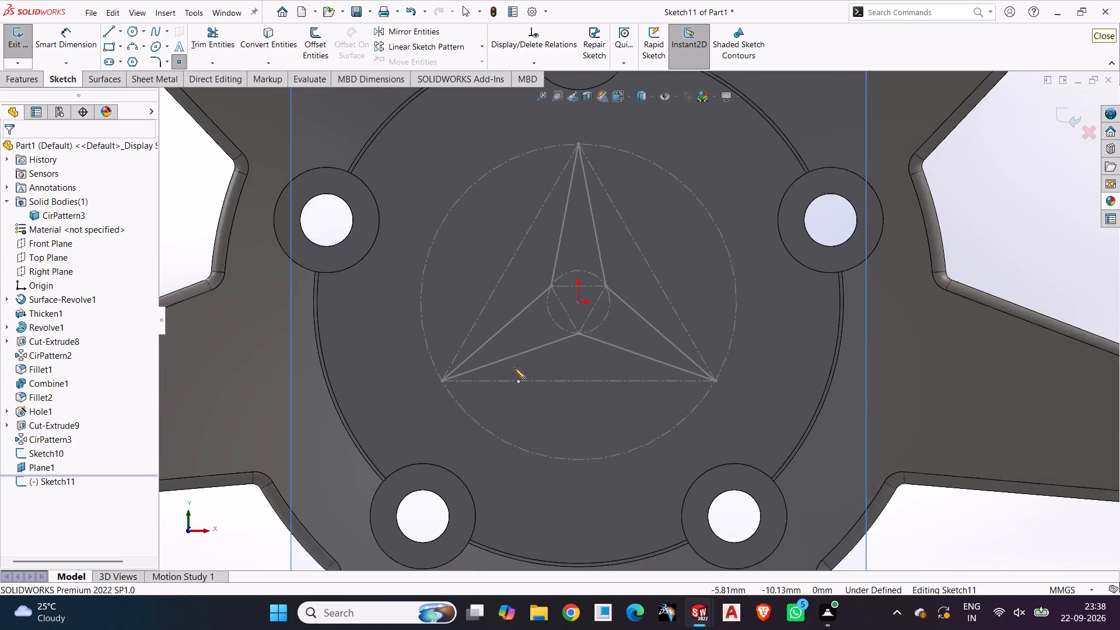
{"action": "scroll", "coordinate": [518, 369], "scroll_direction": "down", "scroll_amount": 2}
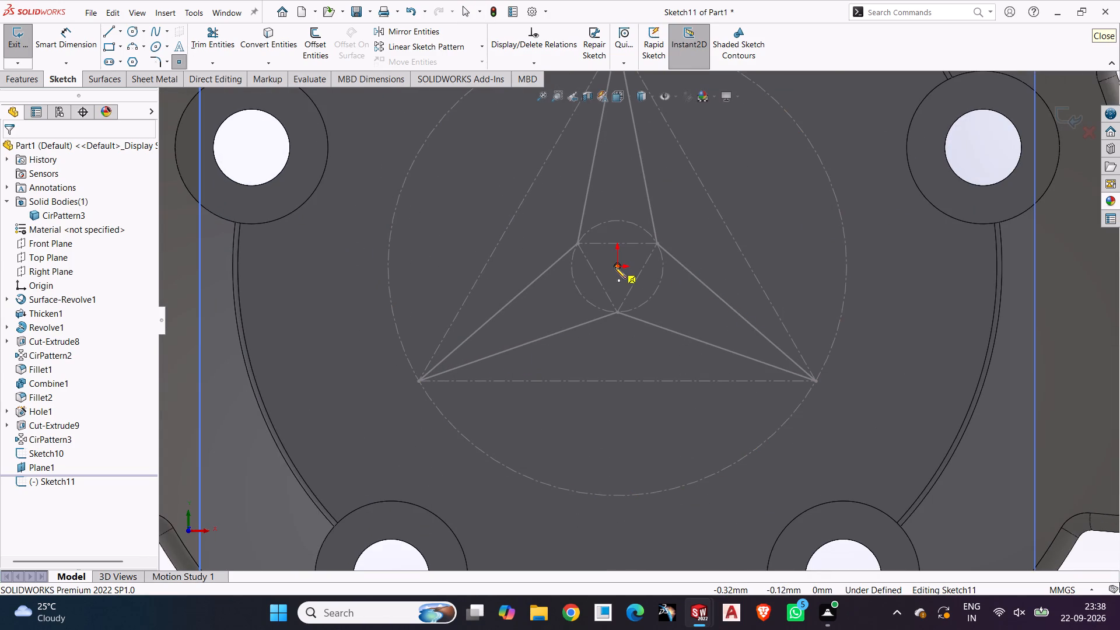
{"action": "left_click", "coordinate": [615, 267]}
{"action": "left_click", "coordinate": [5, 156]}
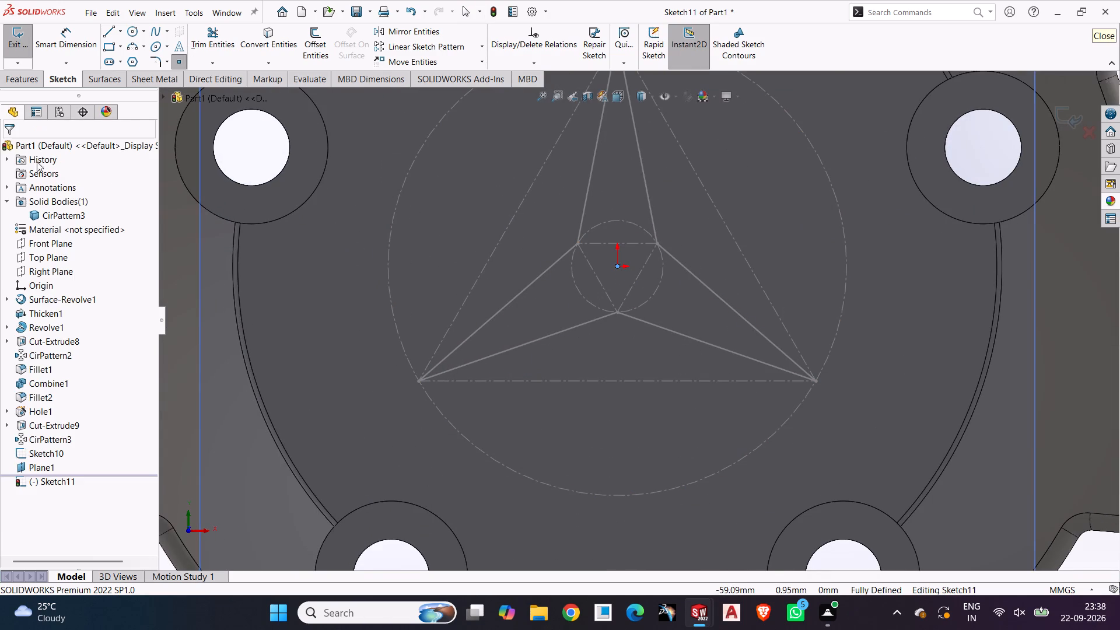
{"action": "scroll", "coordinate": [625, 342], "scroll_direction": "up", "scroll_amount": 3}
{"action": "middle_click_drag", "start_coordinate": [678, 348], "coordinate": [624, 379]}
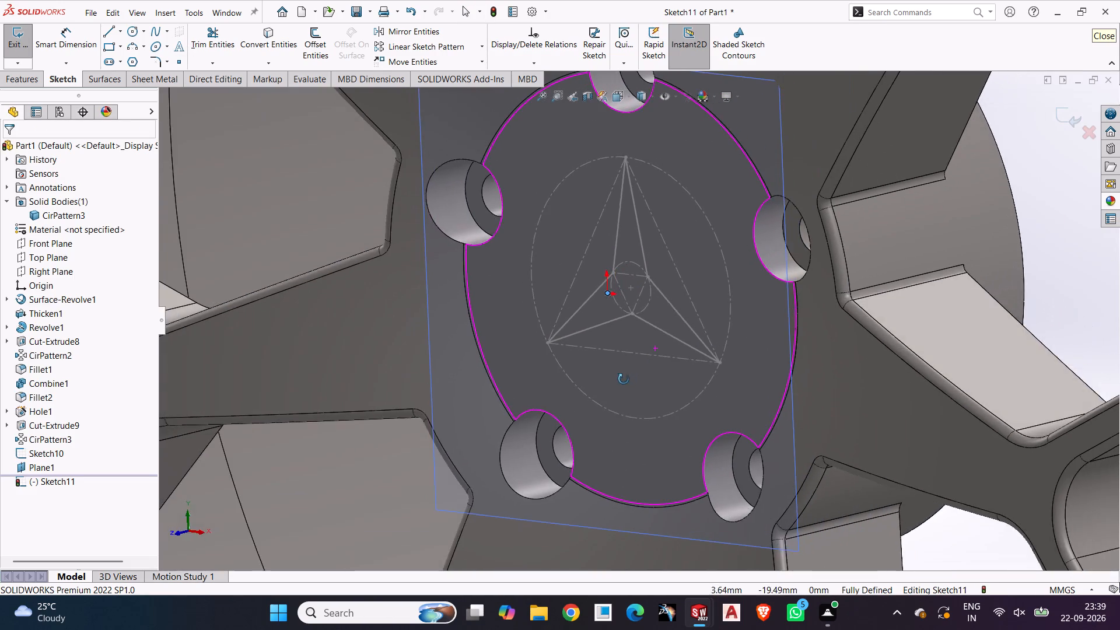
{"action": "middle_click_drag", "start_coordinate": [624, 379], "coordinate": [600, 394]}
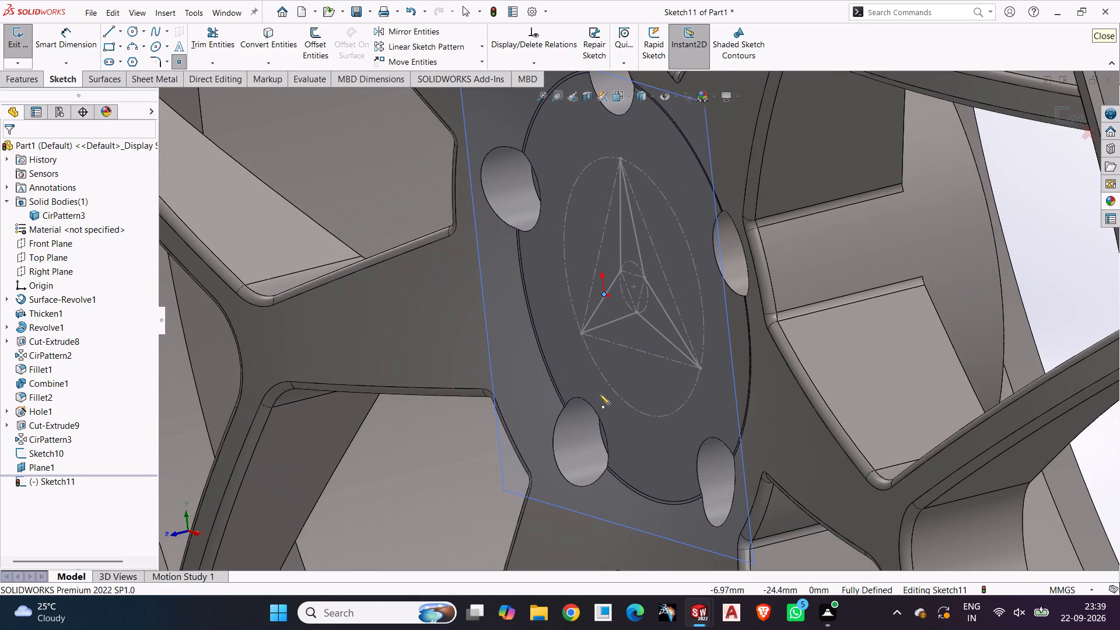
{"action": "left_click", "coordinate": [17, 43]}
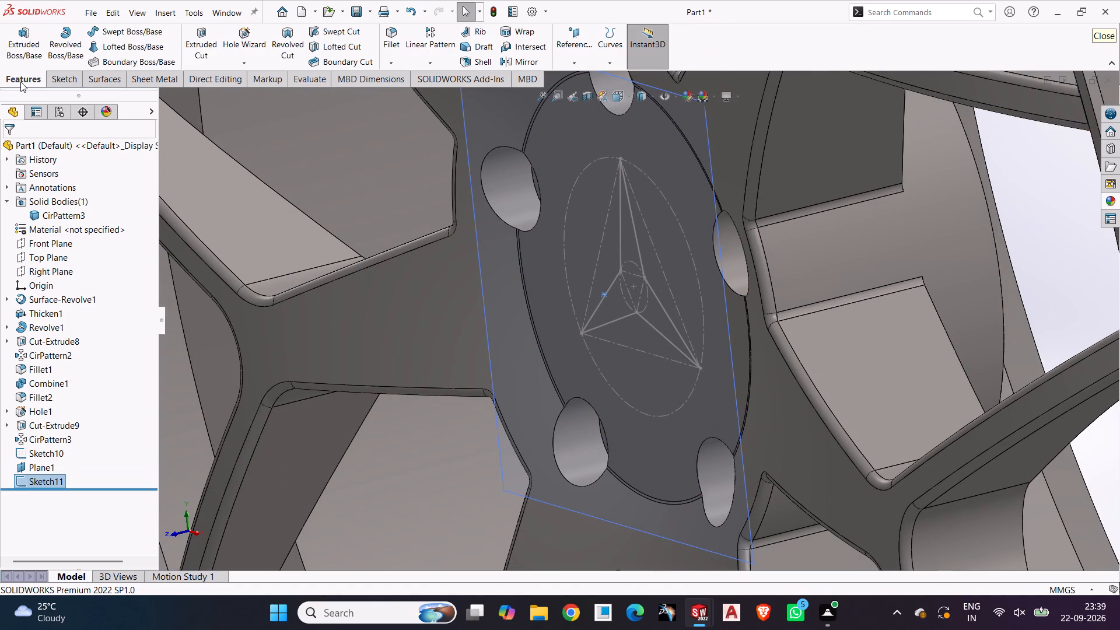
Hide the offset reference plane.
{"action": "right_click", "coordinate": [37, 469]}
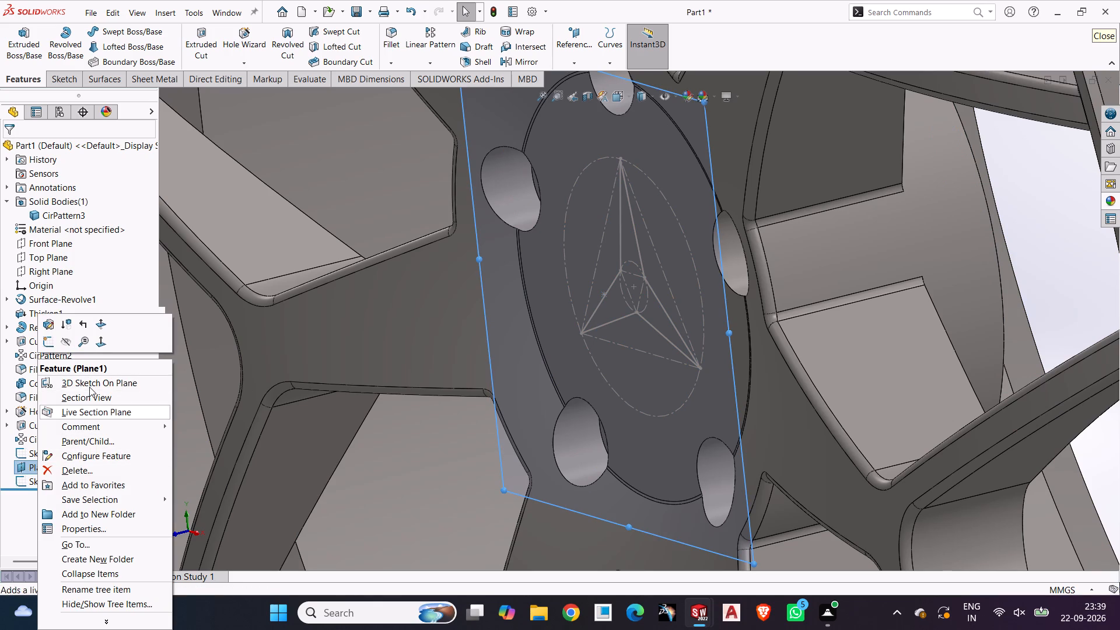
{"action": "left_click", "coordinate": [63, 337]}
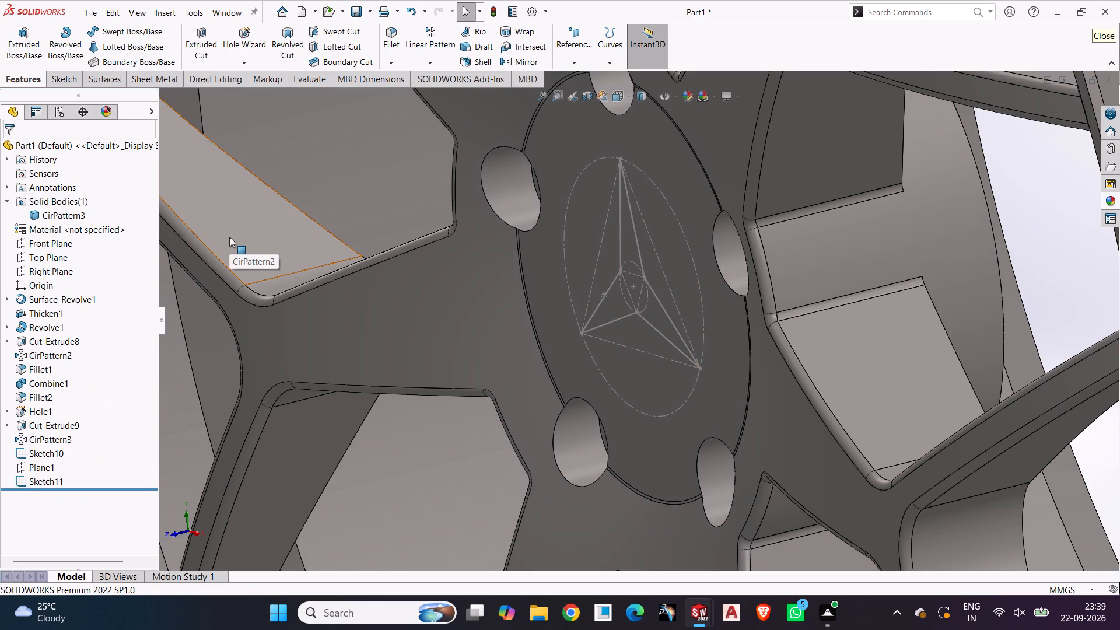
Loft the three-pointed star profile to the sketch point on the offset plane, with the result merged.
{"action": "left_click", "coordinate": [135, 47]}
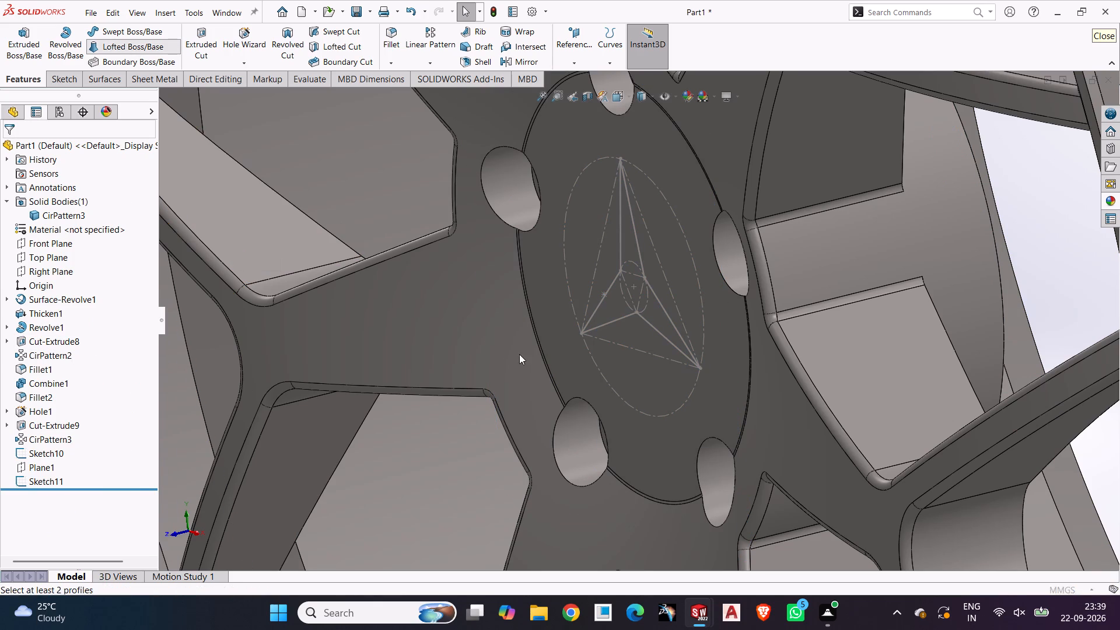
{"action": "left_click", "coordinate": [660, 304]}
{"action": "scroll", "coordinate": [602, 313], "scroll_direction": "down", "scroll_amount": 4}
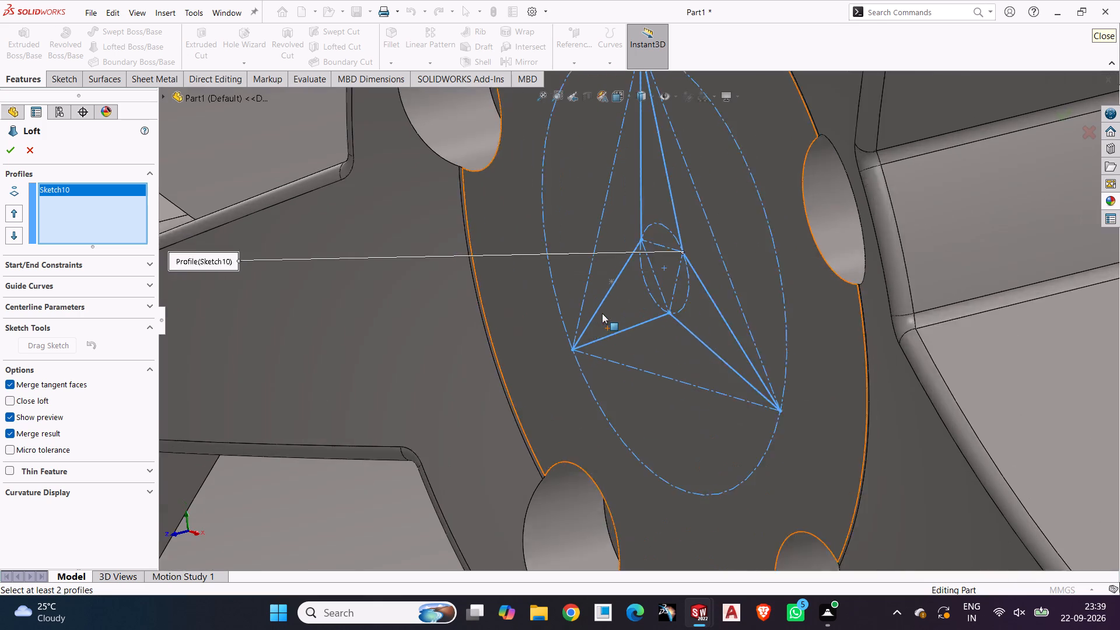
{"action": "left_click", "coordinate": [614, 274]}
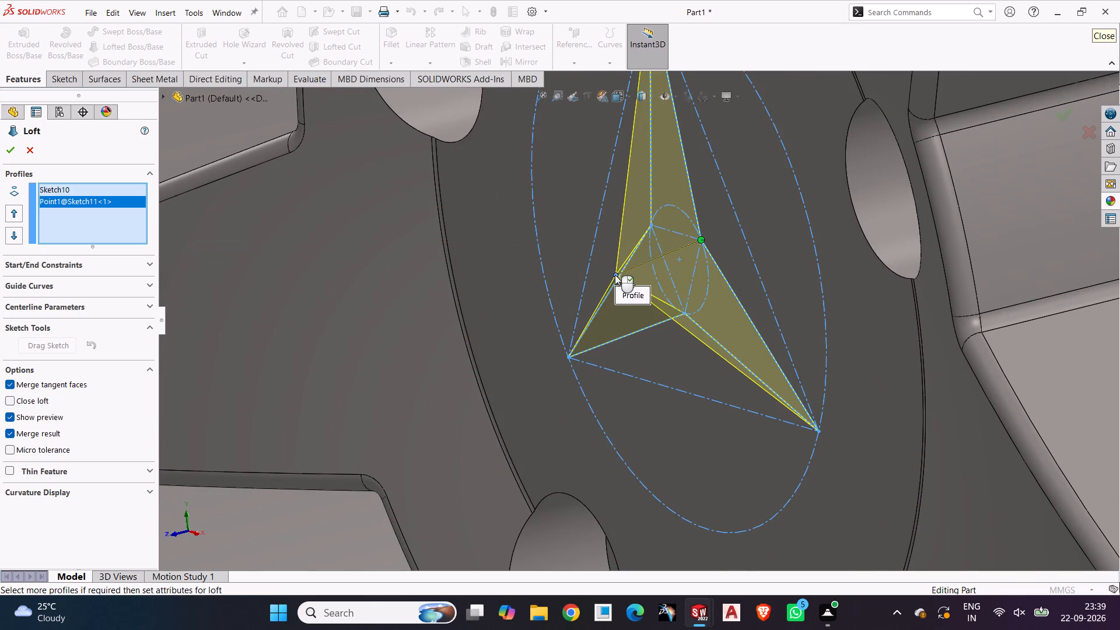
{"action": "middle_click_drag", "start_coordinate": [678, 352], "coordinate": [659, 363]}
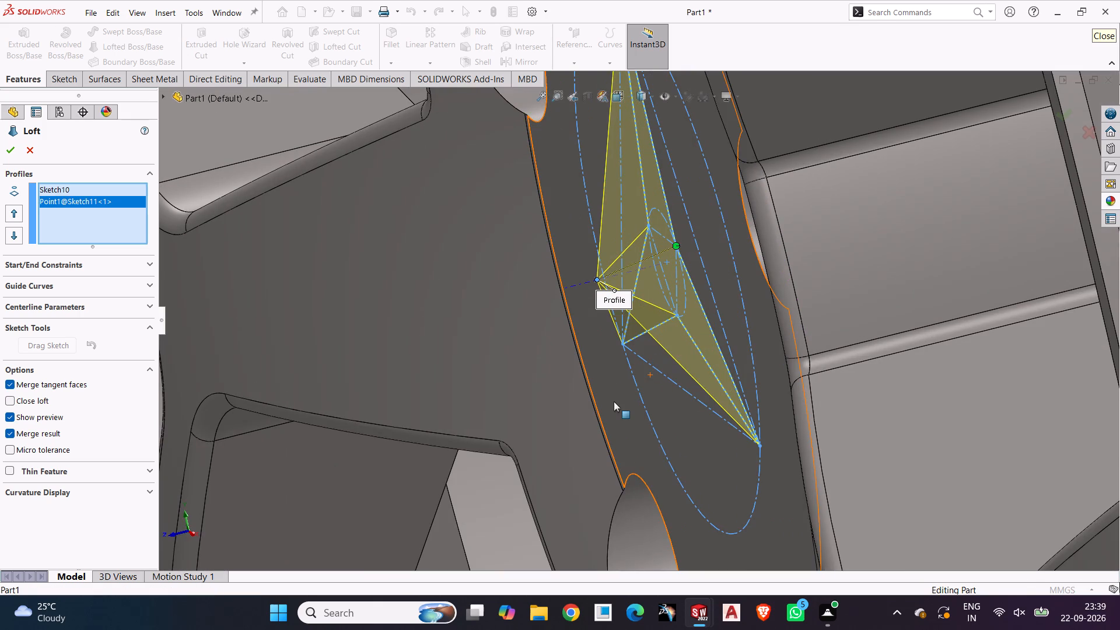
{"action": "middle_click_drag", "start_coordinate": [622, 432], "coordinate": [645, 328]}
{"action": "middle_click_drag", "start_coordinate": [598, 405], "coordinate": [628, 348]}
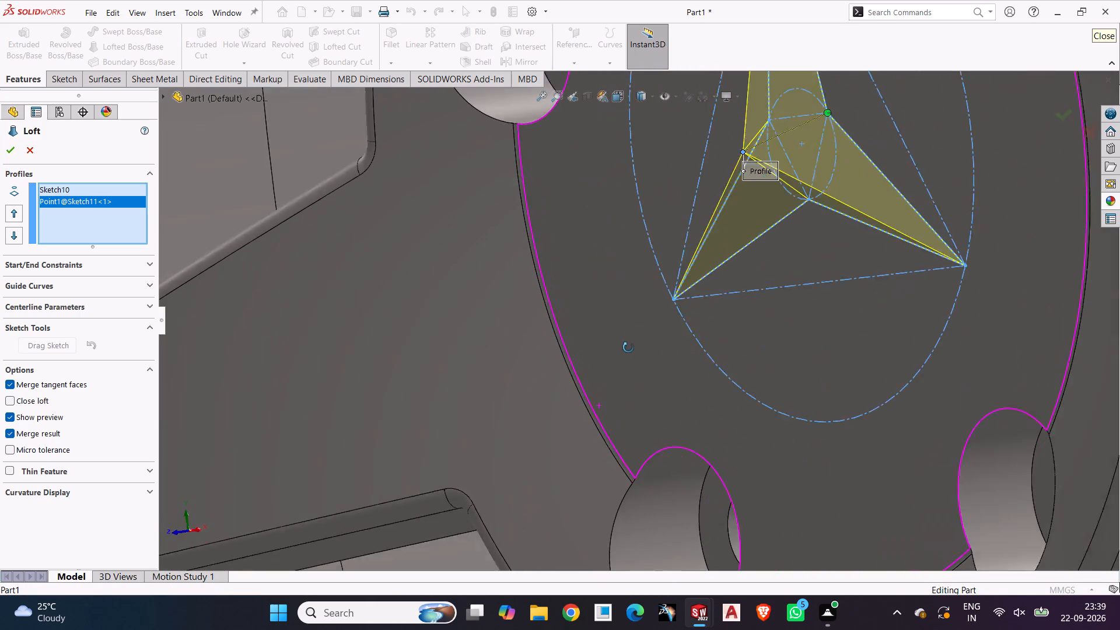
{"action": "middle_click_drag", "start_coordinate": [628, 348], "coordinate": [659, 337]}
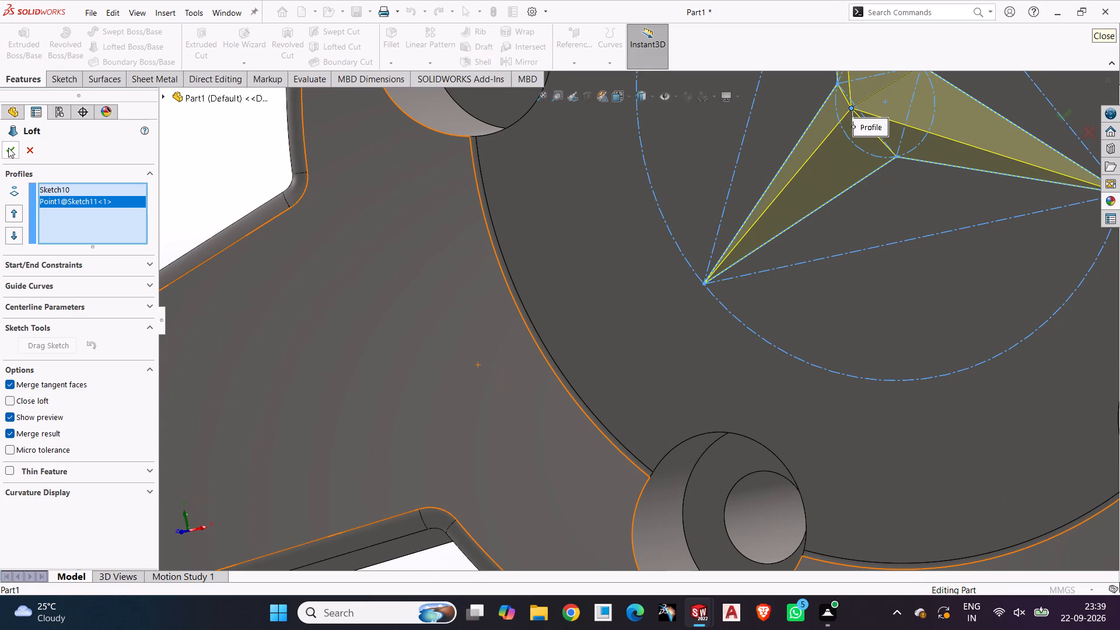
{"action": "left_click", "coordinate": [9, 151]}
{"action": "left_click", "coordinate": [184, 177]}
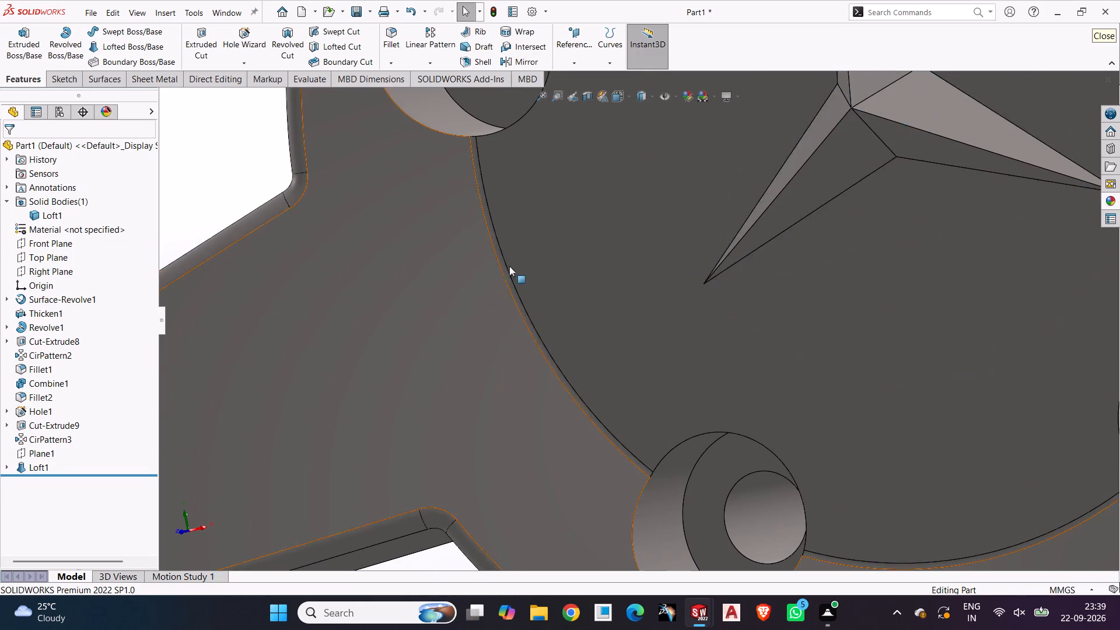
Sketch a circle of 30 mm radius on the hub's front face, centred on the origin and passing through the star's upper tip.
{"action": "scroll", "coordinate": [804, 276], "scroll_direction": "up", "scroll_amount": 5}
{"action": "middle_click_drag", "start_coordinate": [803, 300], "coordinate": [866, 266]}
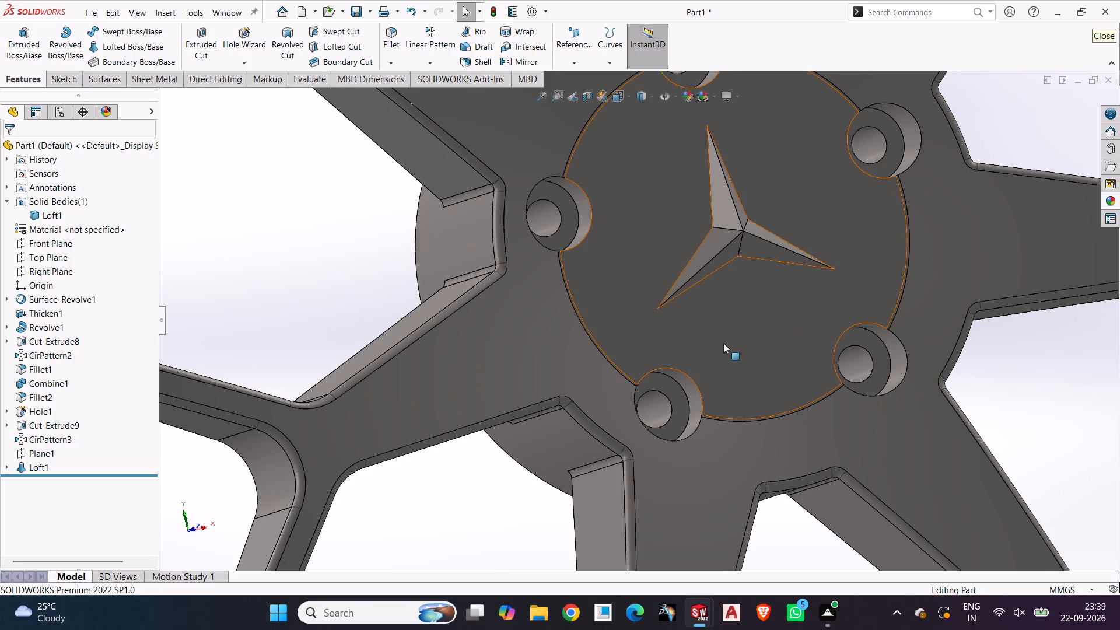
{"action": "left_click", "coordinate": [626, 225]}
{"action": "left_click", "coordinate": [673, 197]}
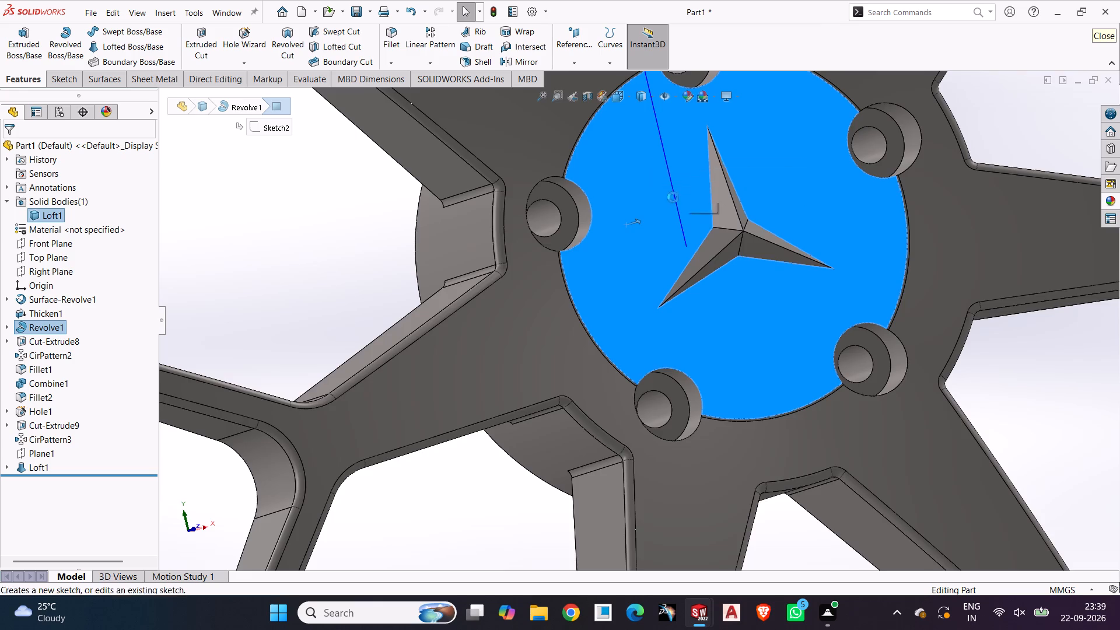
{"action": "left_click", "coordinate": [131, 30]}
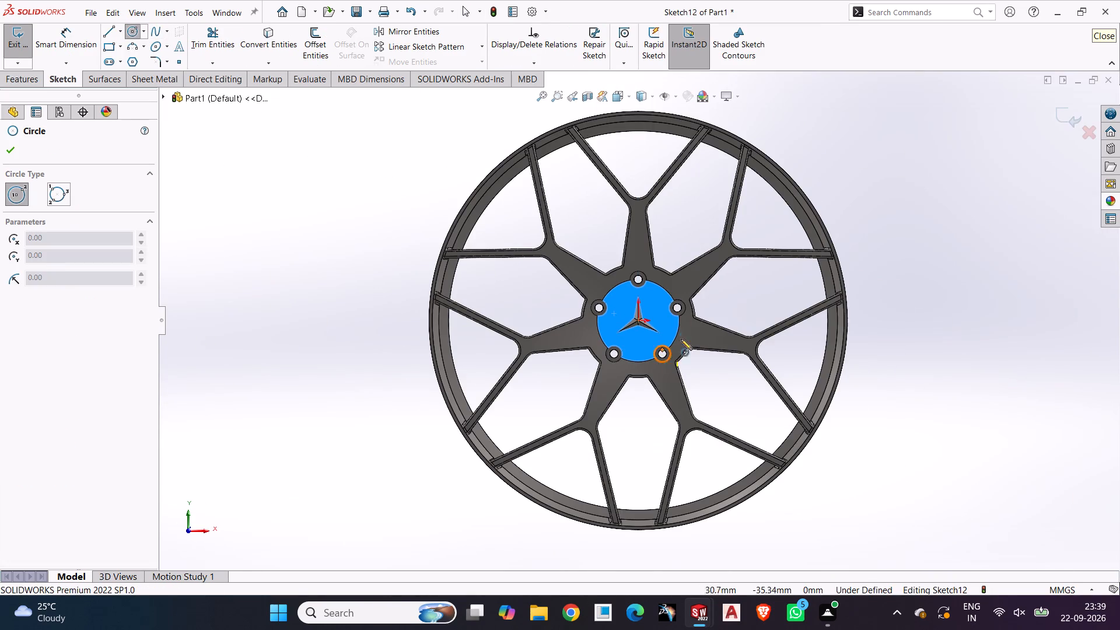
{"action": "scroll", "coordinate": [661, 313], "scroll_direction": "down", "scroll_amount": 7}
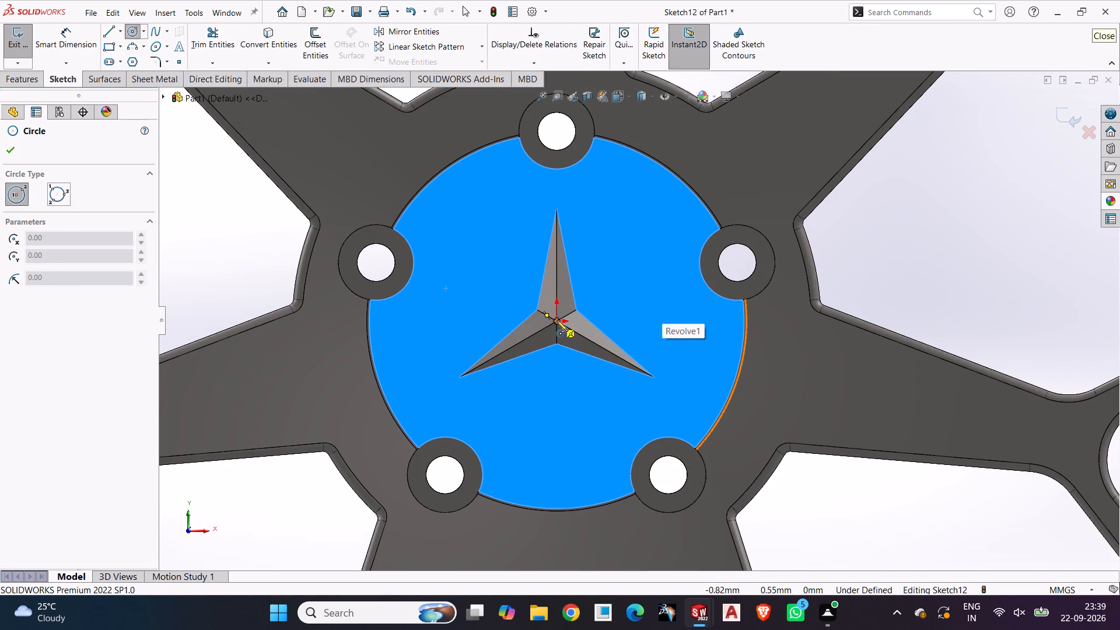
{"action": "left_click", "coordinate": [556, 321]}
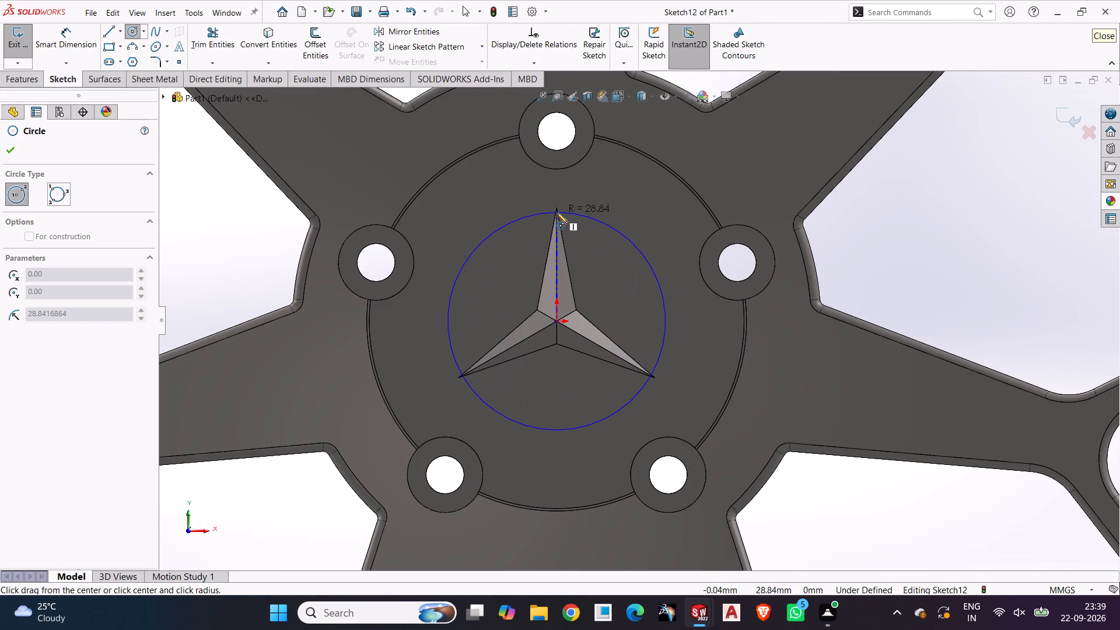
{"action": "left_click", "coordinate": [556, 208]}
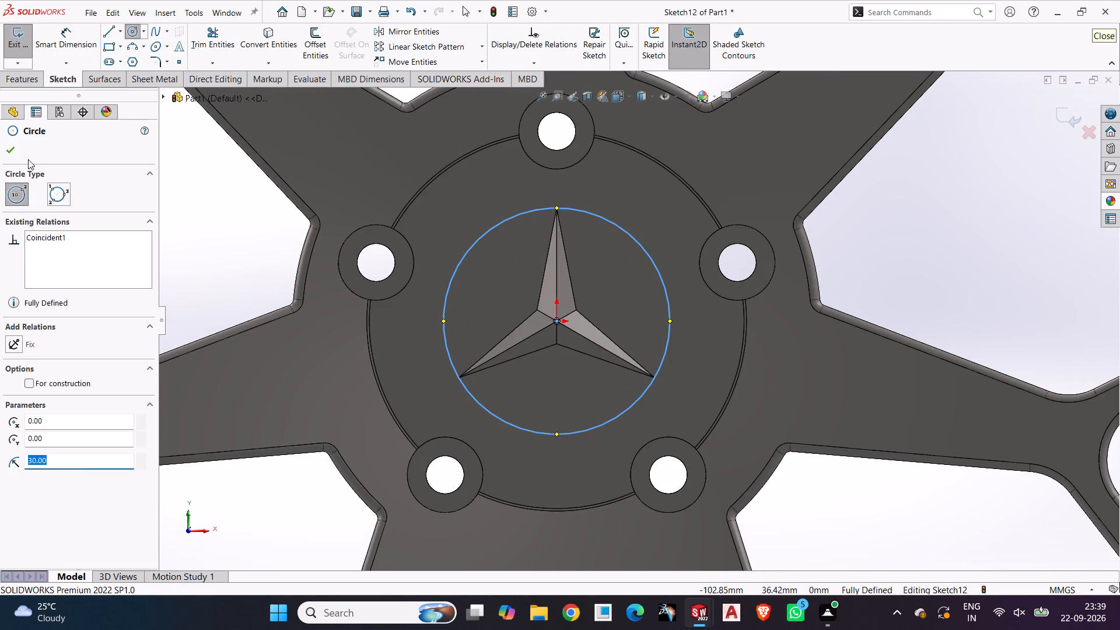
{"action": "left_click", "coordinate": [12, 150]}
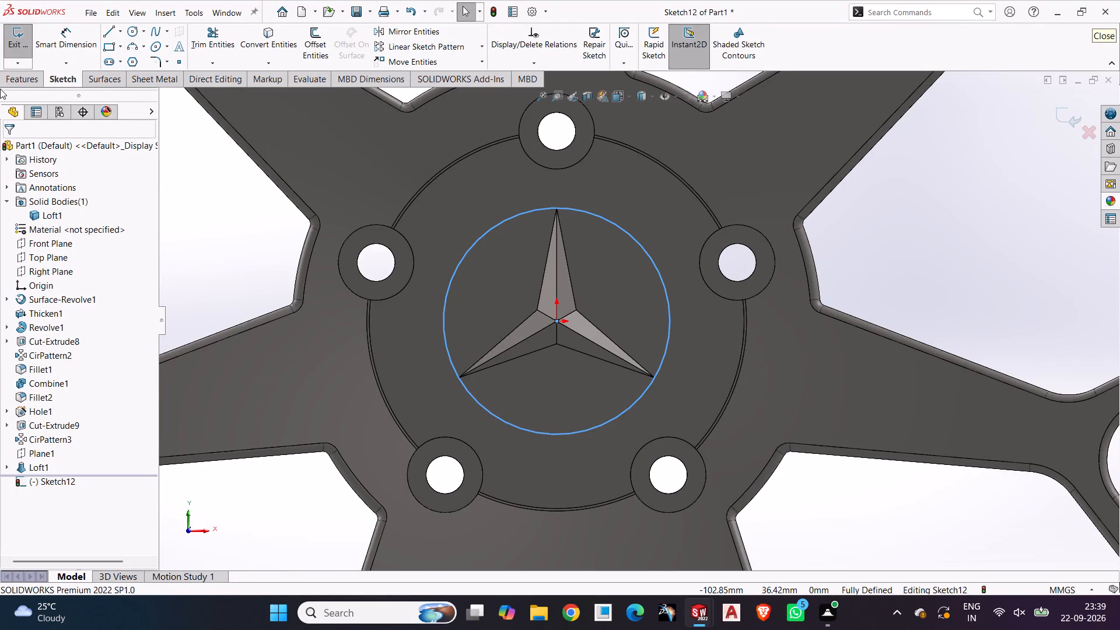
Add a driven diameter dimension to the circle around the star.
{"action": "left_click", "coordinate": [52, 37]}
{"action": "left_click", "coordinate": [449, 294]}
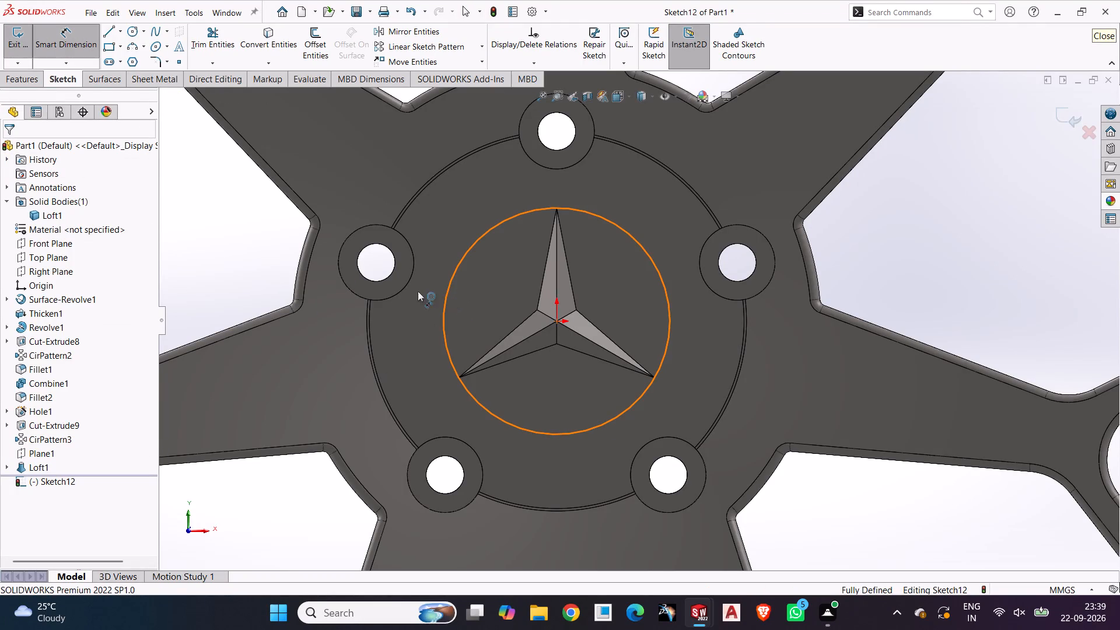
{"action": "left_click", "coordinate": [252, 254]}
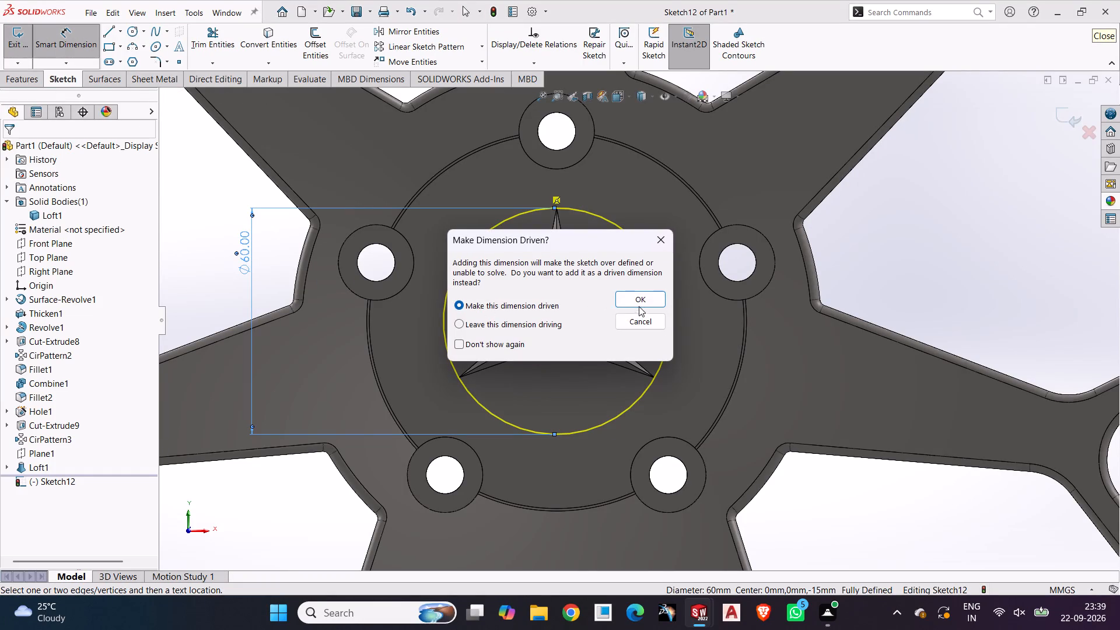
{"action": "left_click", "coordinate": [639, 302]}
Extrude the circle as a blind thin feature 6 mm deep with a one-direction wall thickness of 3 mm, merged with the hub.
{"action": "left_click", "coordinate": [17, 79]}
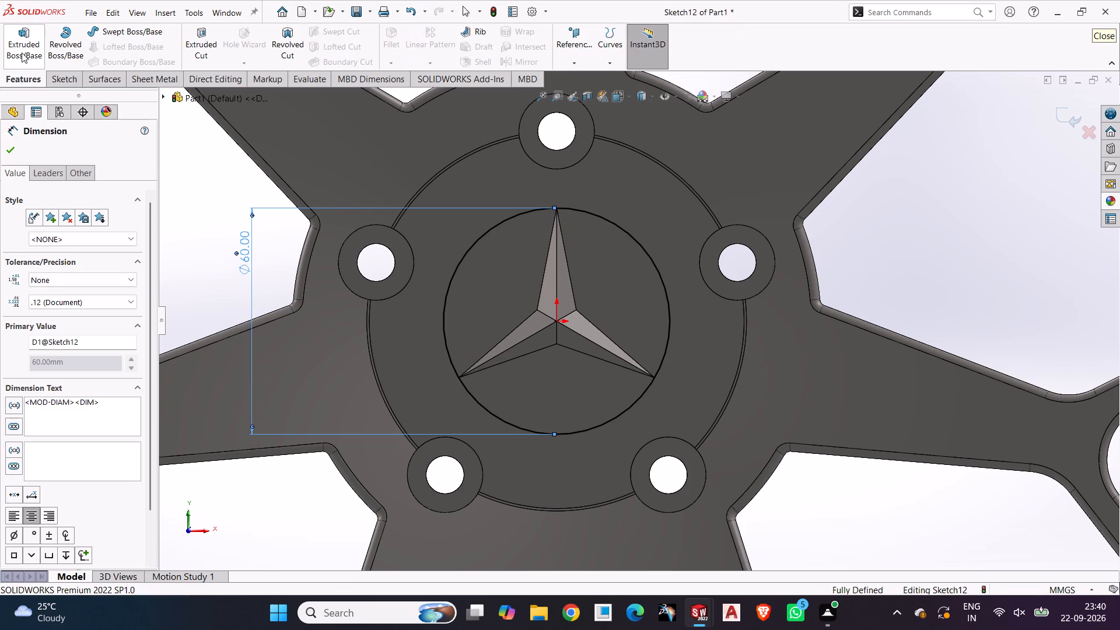
{"action": "left_click", "coordinate": [22, 52]}
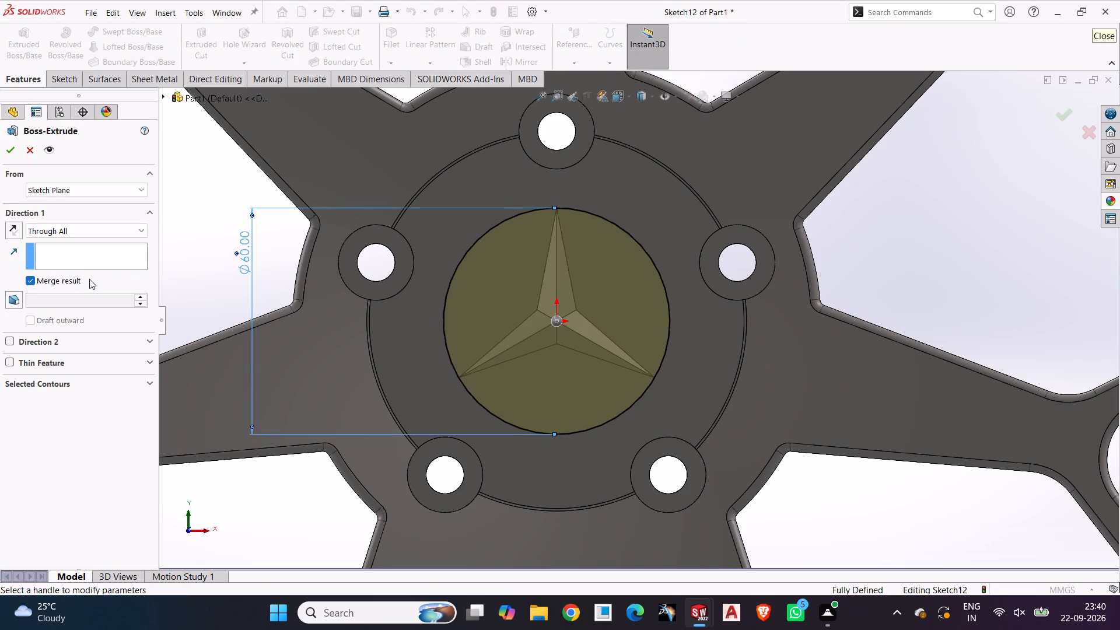
{"action": "left_click", "coordinate": [101, 231]}
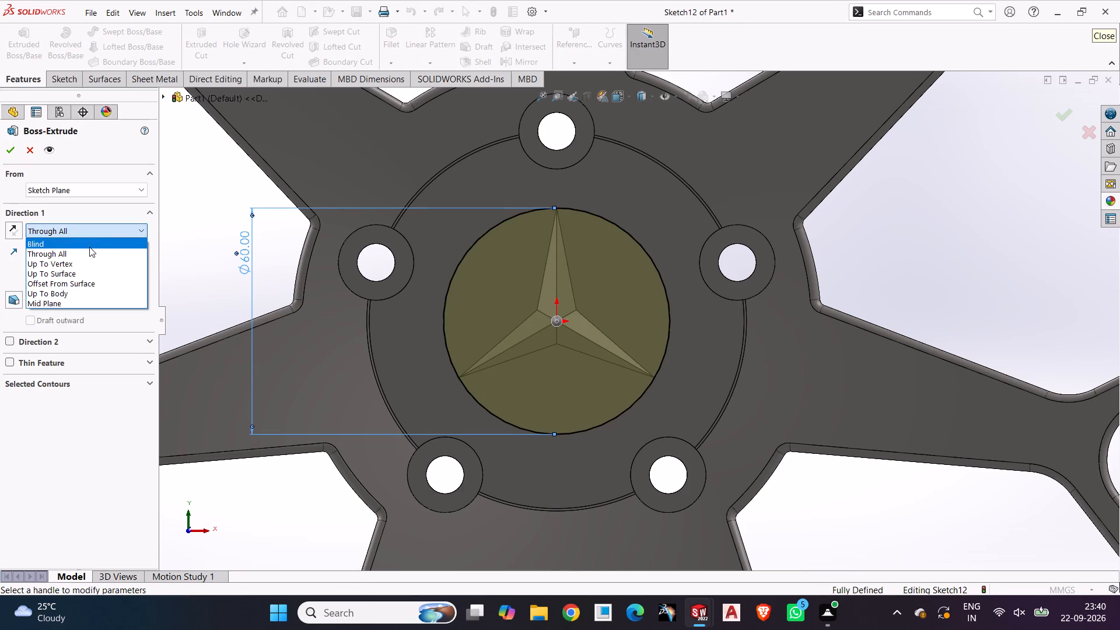
{"action": "left_click", "coordinate": [89, 247]}
{"action": "key", "text": "6"}
{"action": "key", "text": "Return"}
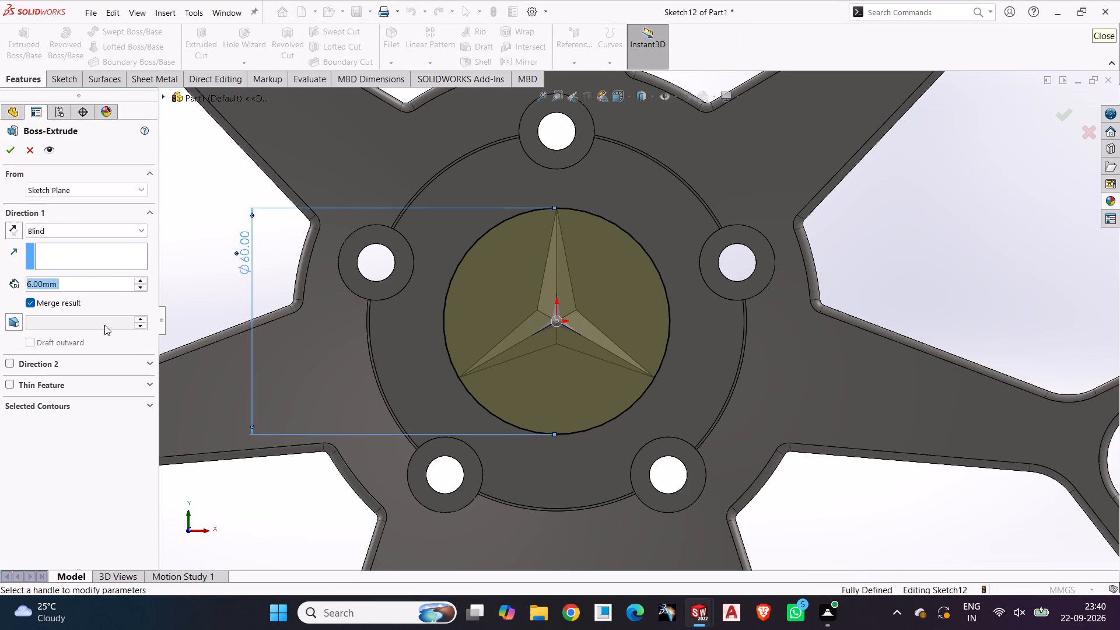
{"action": "left_click", "coordinate": [19, 383]}
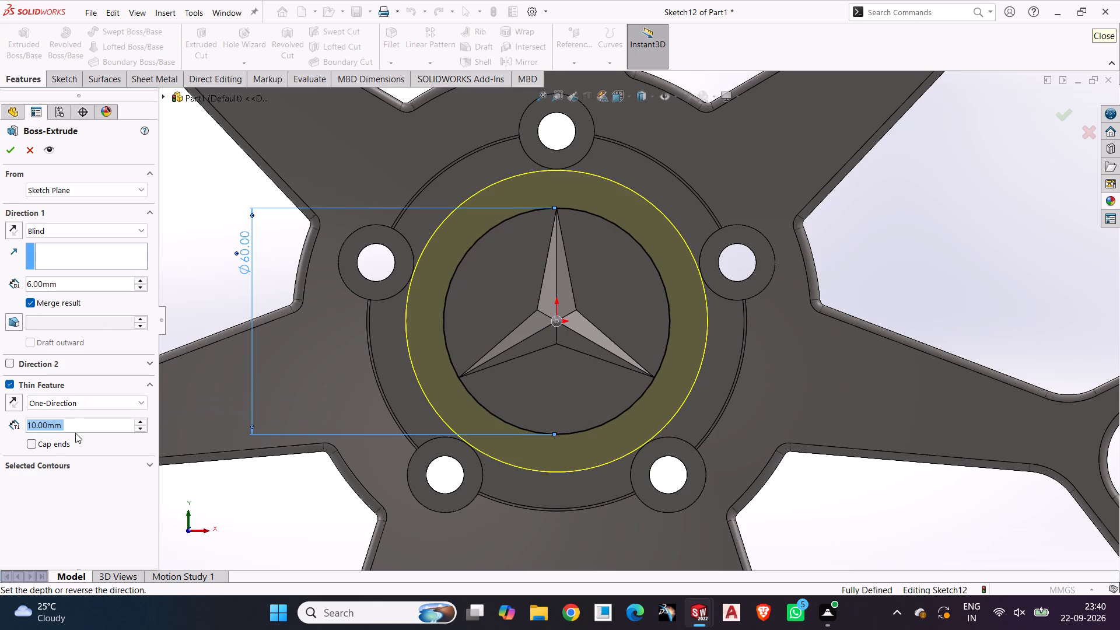
{"action": "key", "text": "3"}
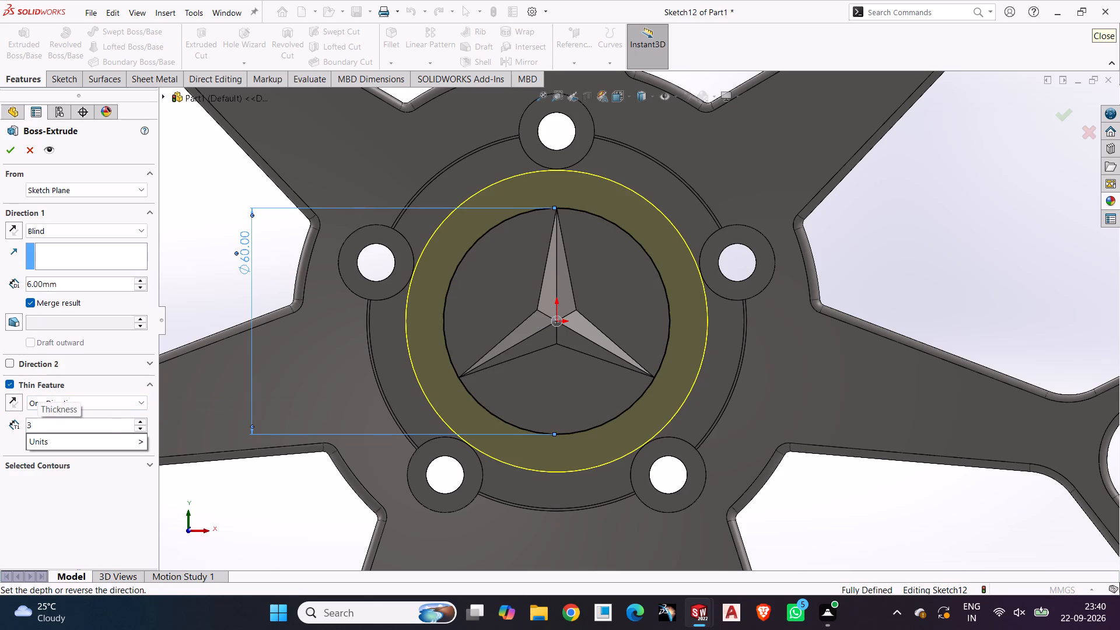
{"action": "left_click", "coordinate": [201, 283]}
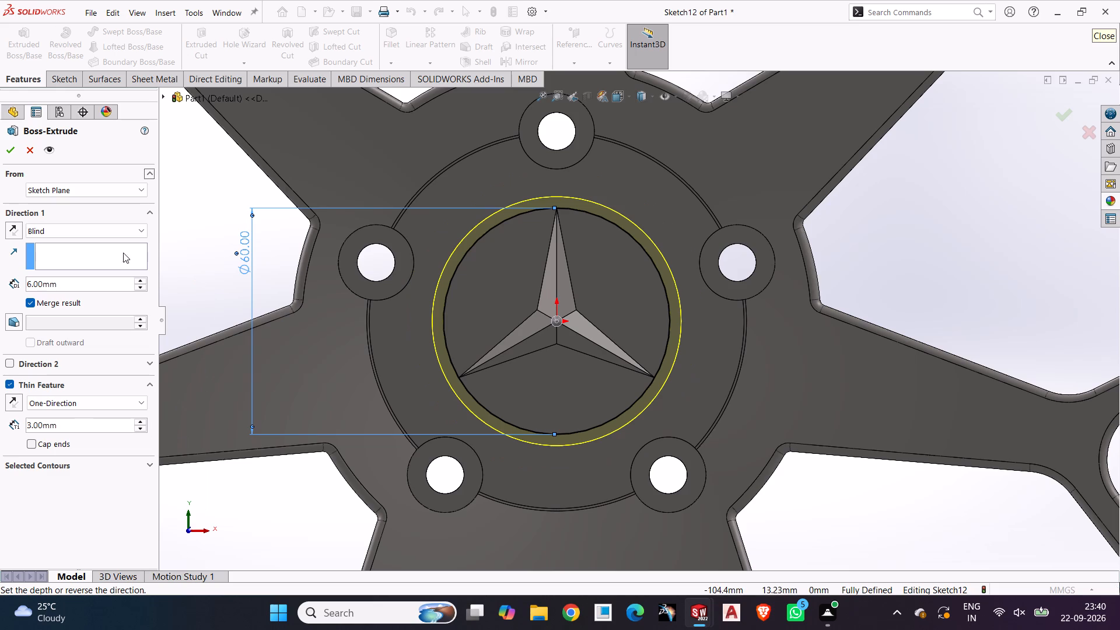
{"action": "left_click", "coordinate": [5, 150]}
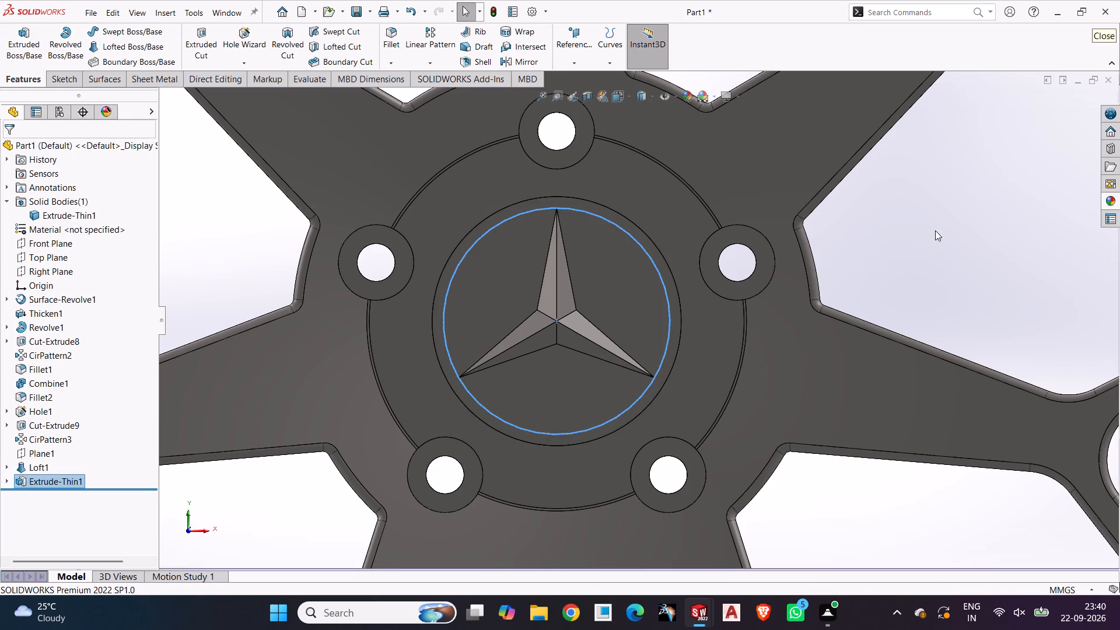
Add a full round fillet to the ring around the star, using its inner wall, front face and outer wall.
{"action": "left_click", "coordinate": [936, 230]}
{"action": "middle_click_drag", "start_coordinate": [919, 267], "coordinate": [908, 262]}
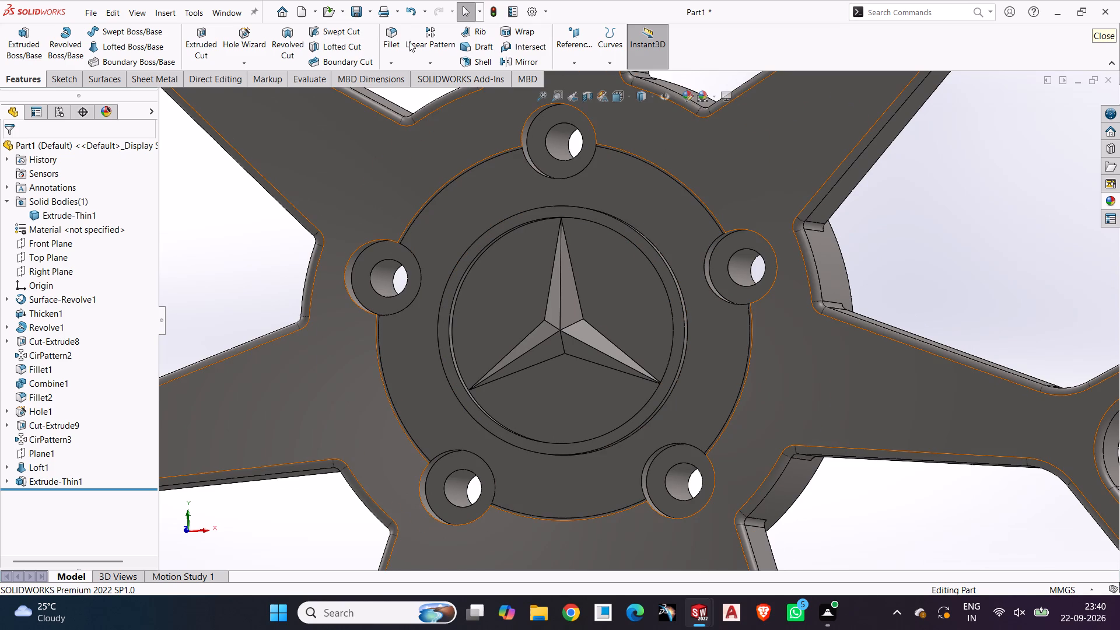
{"action": "left_click", "coordinate": [390, 36]}
{"action": "left_click", "coordinate": [92, 210]}
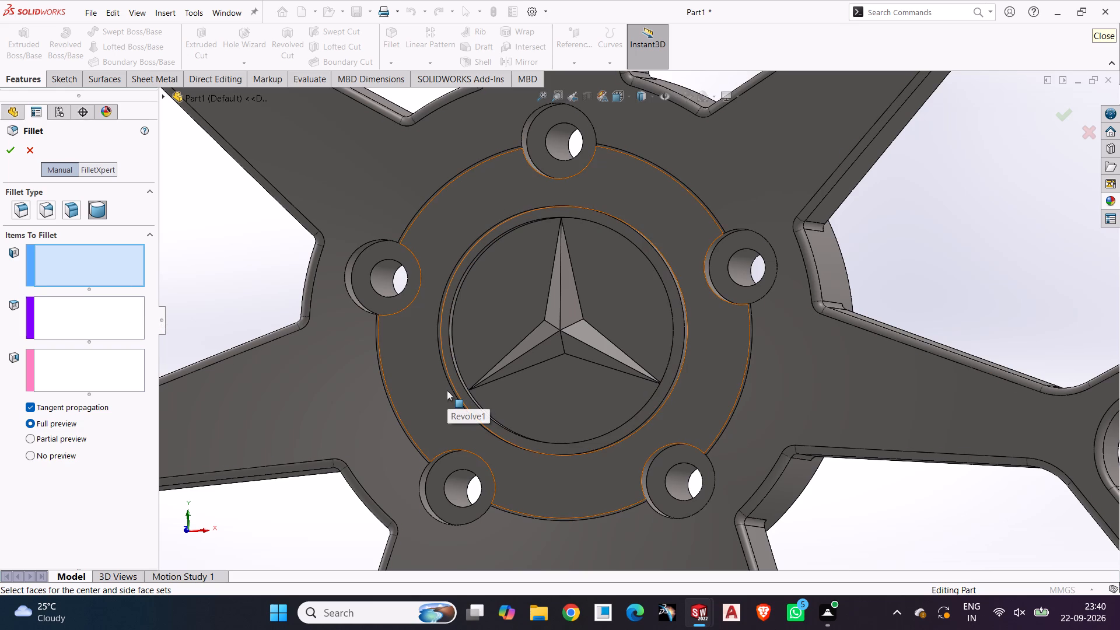
{"action": "middle_click_drag", "start_coordinate": [548, 360], "coordinate": [486, 307]}
{"action": "scroll", "coordinate": [488, 310], "scroll_direction": "down", "scroll_amount": 2}
{"action": "left_click", "coordinate": [510, 306]}
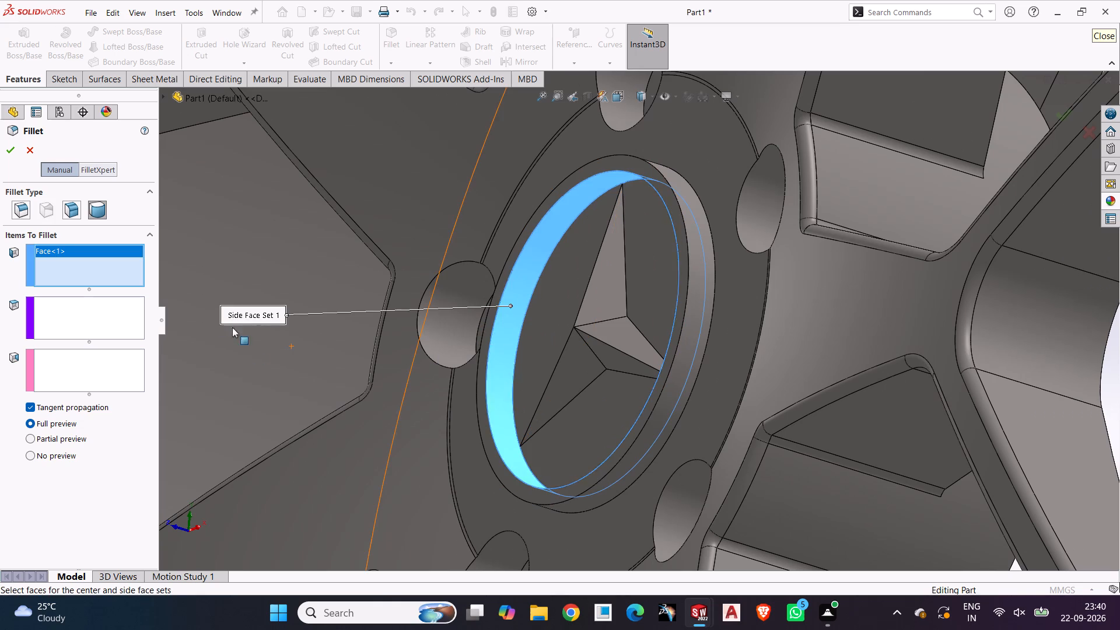
{"action": "left_click", "coordinate": [131, 307]}
{"action": "middle_click_drag", "start_coordinate": [267, 384], "coordinate": [358, 372]}
{"action": "scroll", "coordinate": [478, 361], "scroll_direction": "up", "scroll_amount": 2}
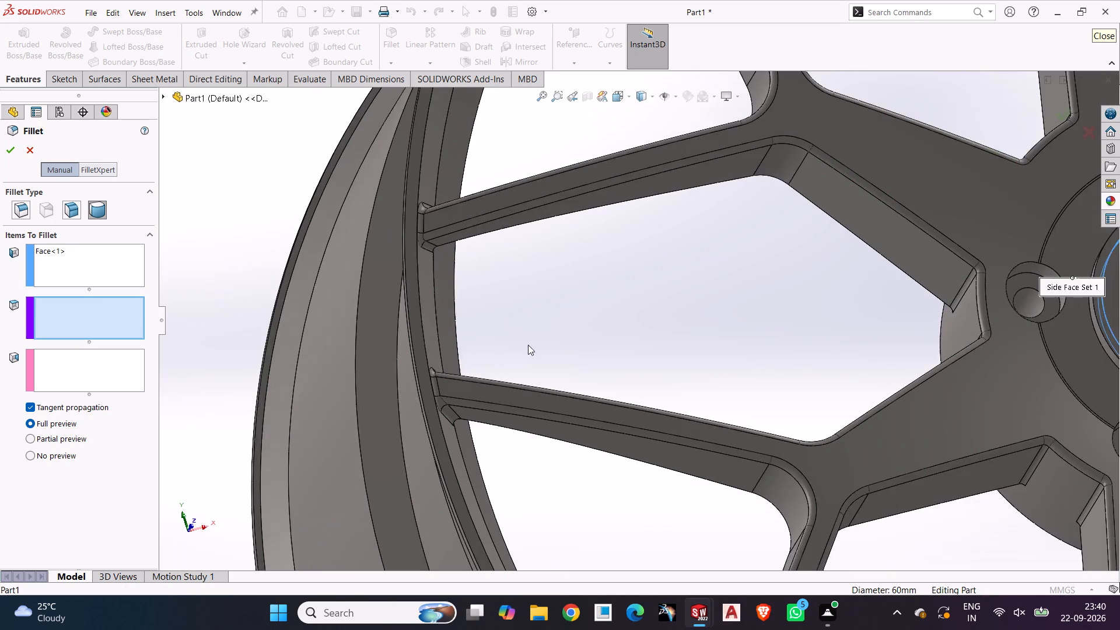
{"action": "scroll", "coordinate": [528, 345], "scroll_direction": "up", "scroll_amount": 2}
{"action": "scroll", "coordinate": [1005, 293], "scroll_direction": "down", "scroll_amount": 7}
{"action": "left_click", "coordinate": [848, 243]}
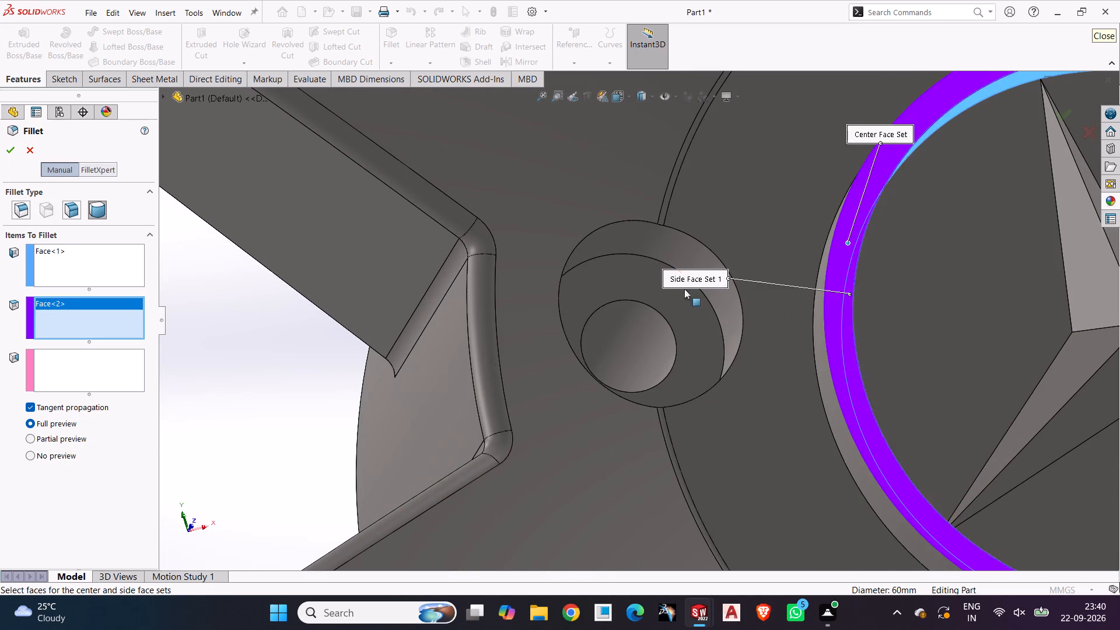
{"action": "left_click", "coordinate": [67, 372]}
{"action": "left_click", "coordinate": [816, 353]}
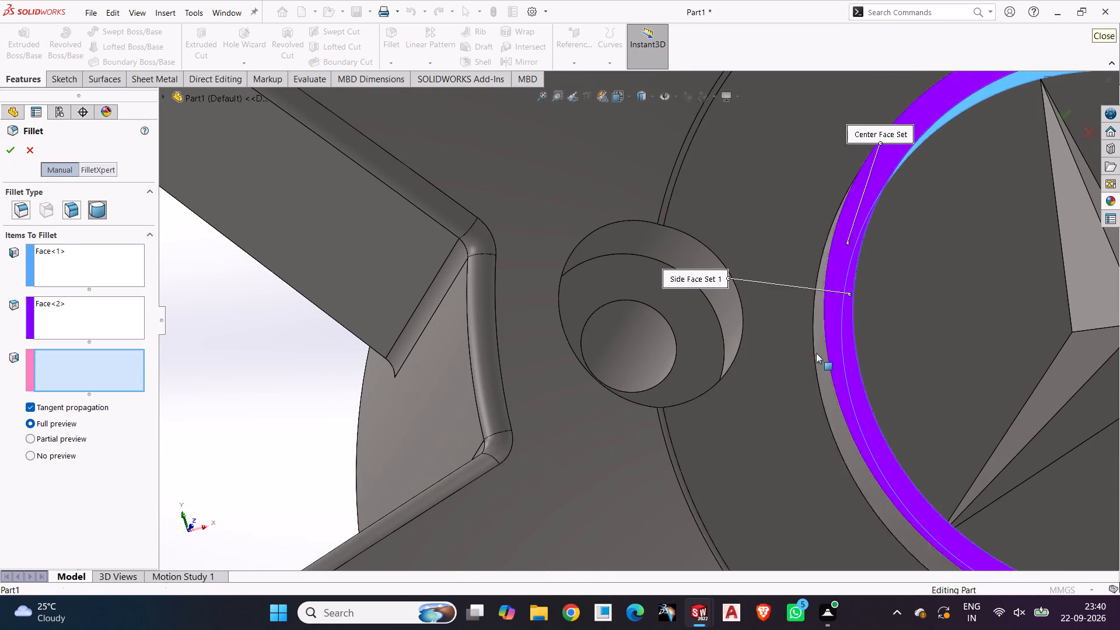
{"action": "left_click", "coordinate": [9, 151]}
{"action": "left_click", "coordinate": [258, 377]}
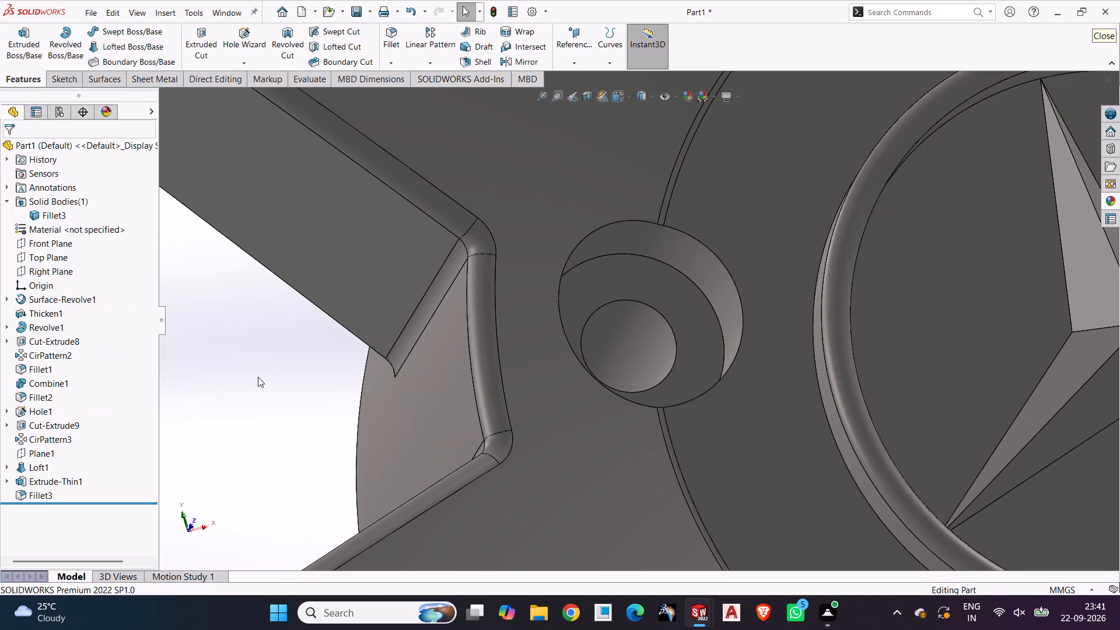
Examine the rounded emblem ring and the overall wheel from several angles.
{"action": "scroll", "coordinate": [979, 345], "scroll_direction": "up", "scroll_amount": 4}
{"action": "middle_click_drag", "start_coordinate": [972, 342], "coordinate": [1017, 365]}
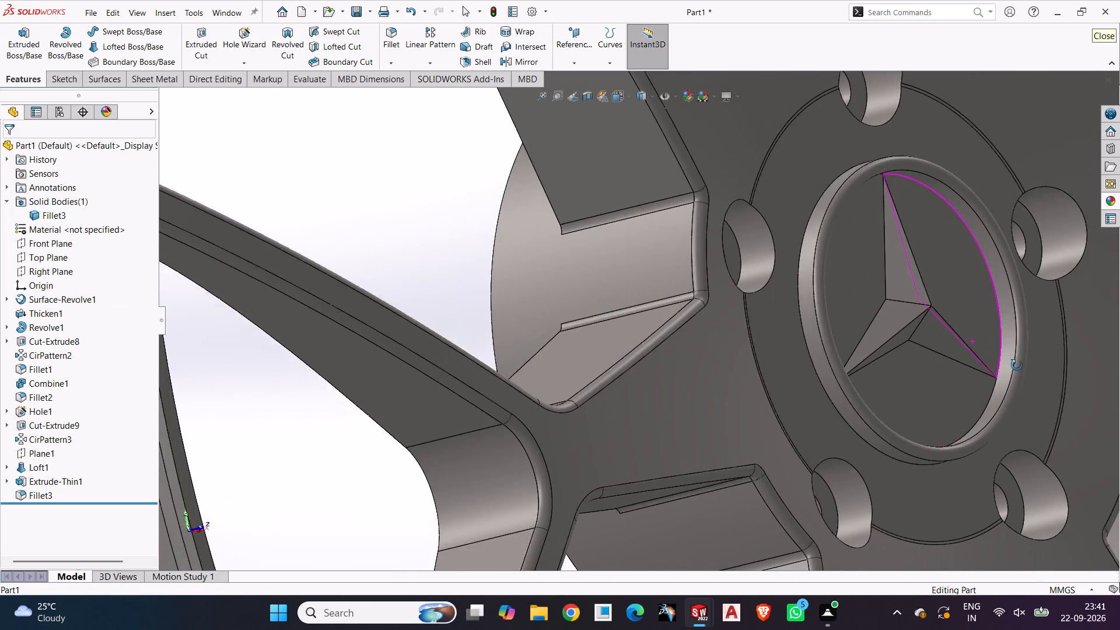
{"action": "middle_click_drag", "start_coordinate": [1017, 365], "coordinate": [995, 367]}
{"action": "scroll", "coordinate": [995, 288], "scroll_direction": "down", "scroll_amount": 4}
{"action": "scroll", "coordinate": [834, 283], "scroll_direction": "up", "scroll_amount": 5}
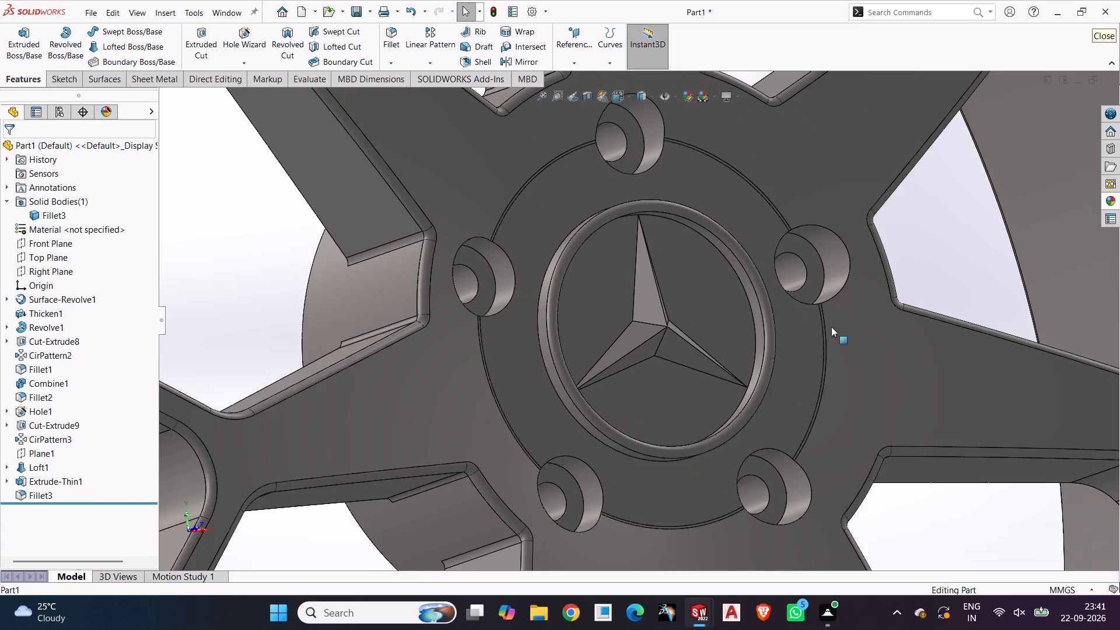
{"action": "middle_click_drag", "start_coordinate": [831, 327], "coordinate": [765, 358]}
{"action": "scroll", "coordinate": [765, 358], "scroll_direction": "up", "scroll_amount": 3}
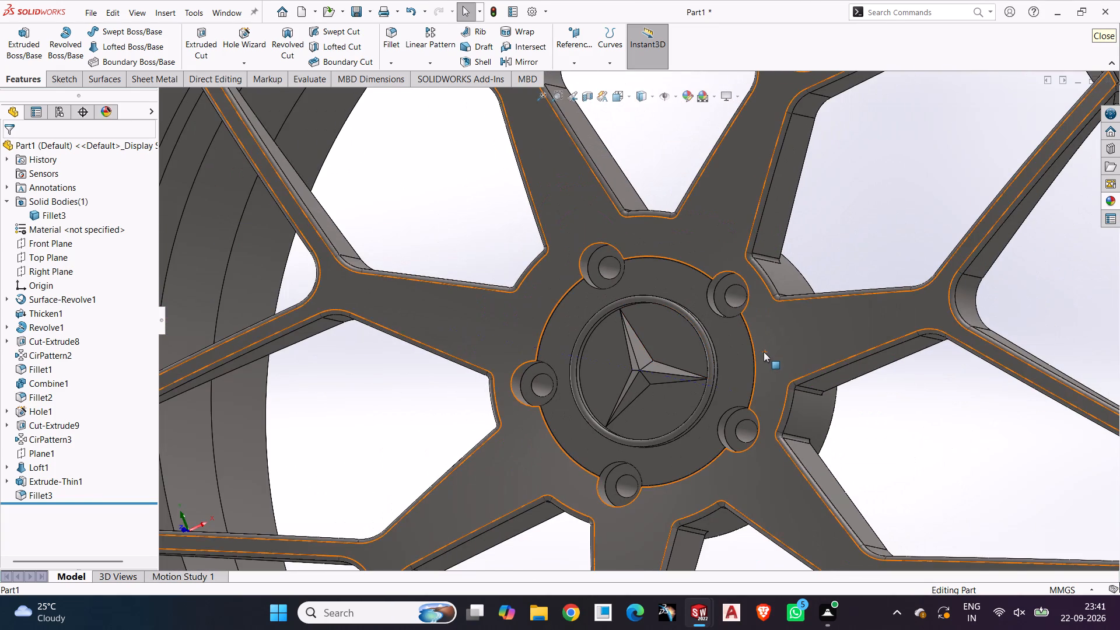
{"action": "scroll", "coordinate": [1073, 184], "scroll_direction": "left", "scroll_amount": 1}
{"action": "scroll", "coordinate": [914, 293], "scroll_direction": "up", "scroll_amount": 3}
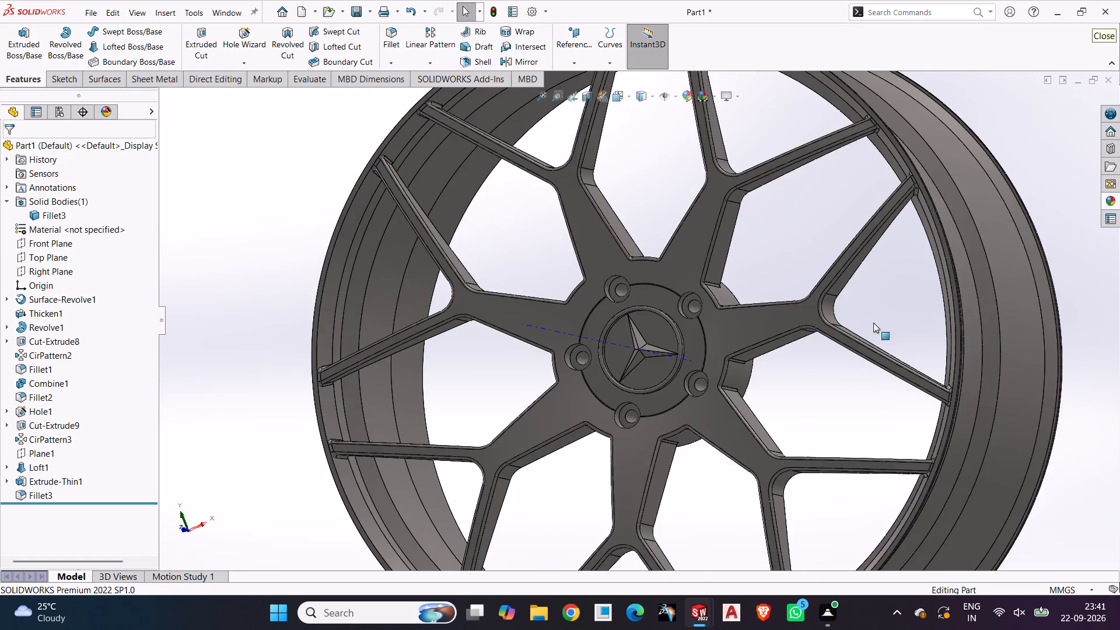
{"action": "scroll", "coordinate": [830, 525], "scroll_direction": "up", "scroll_amount": 2}
{"action": "left_click", "coordinate": [1035, 322]}
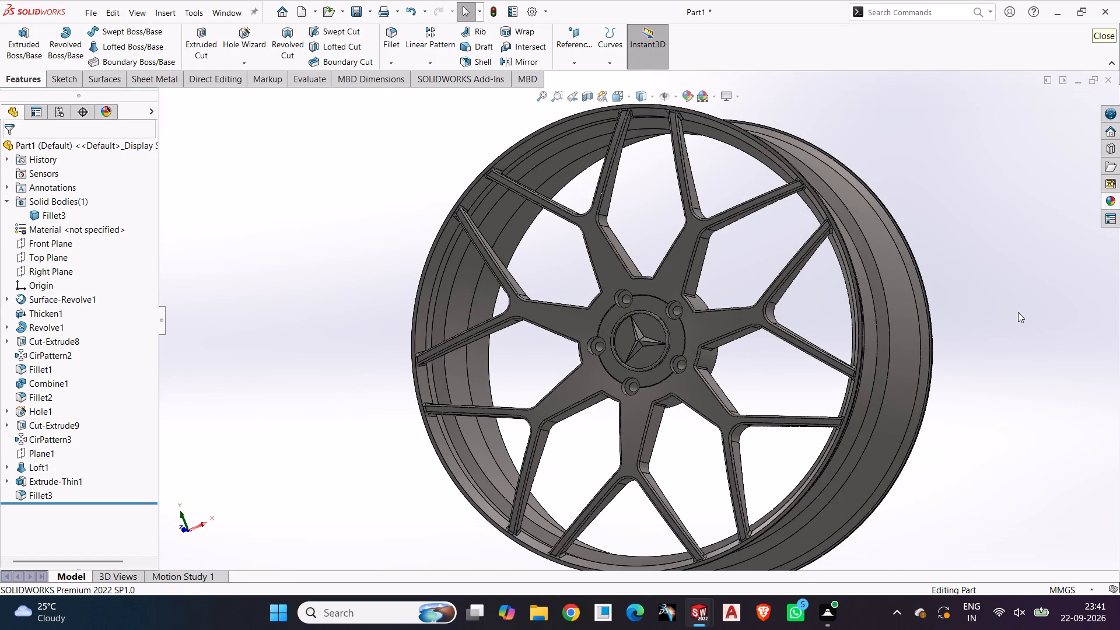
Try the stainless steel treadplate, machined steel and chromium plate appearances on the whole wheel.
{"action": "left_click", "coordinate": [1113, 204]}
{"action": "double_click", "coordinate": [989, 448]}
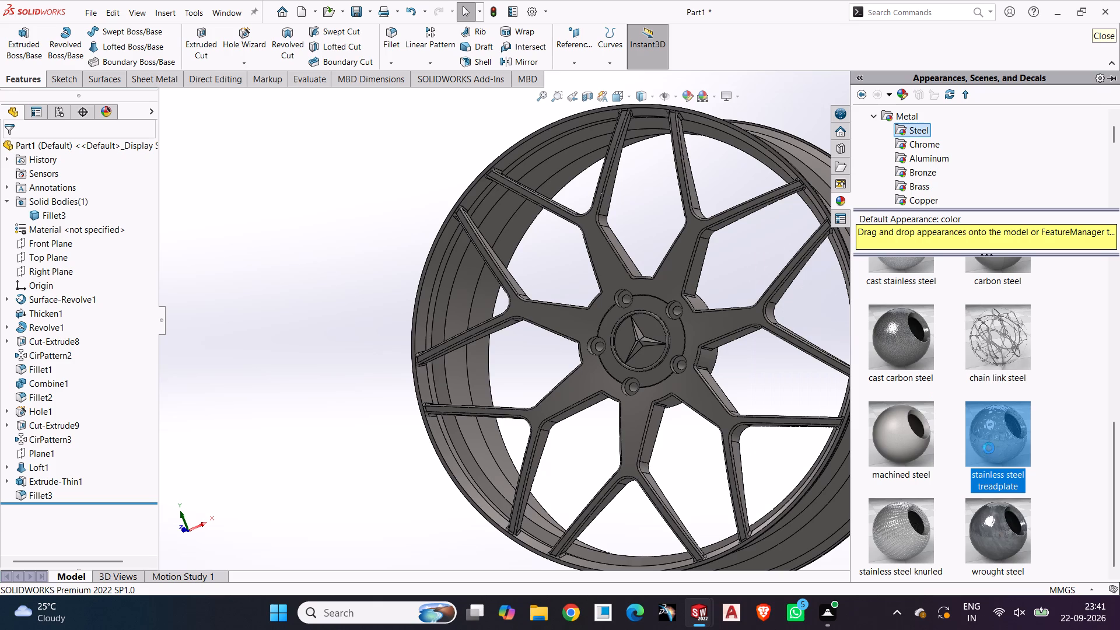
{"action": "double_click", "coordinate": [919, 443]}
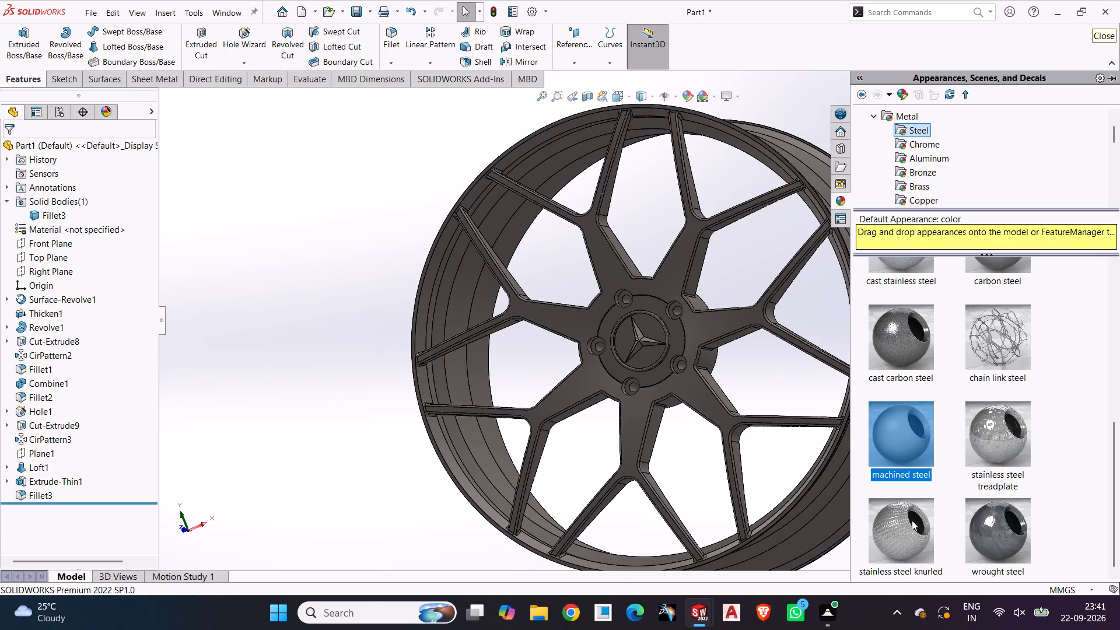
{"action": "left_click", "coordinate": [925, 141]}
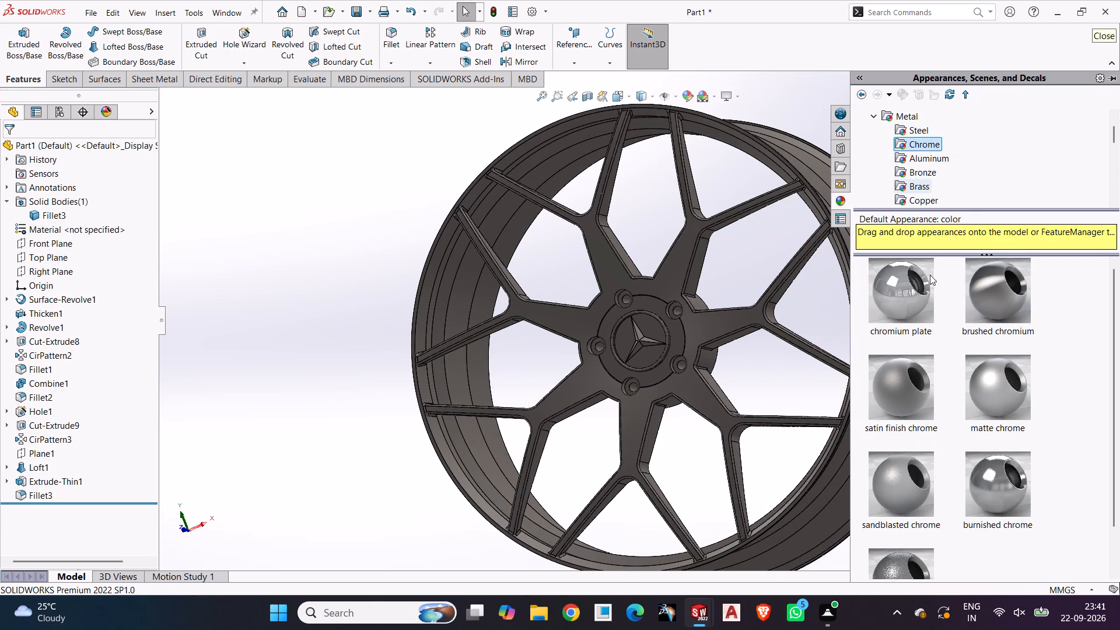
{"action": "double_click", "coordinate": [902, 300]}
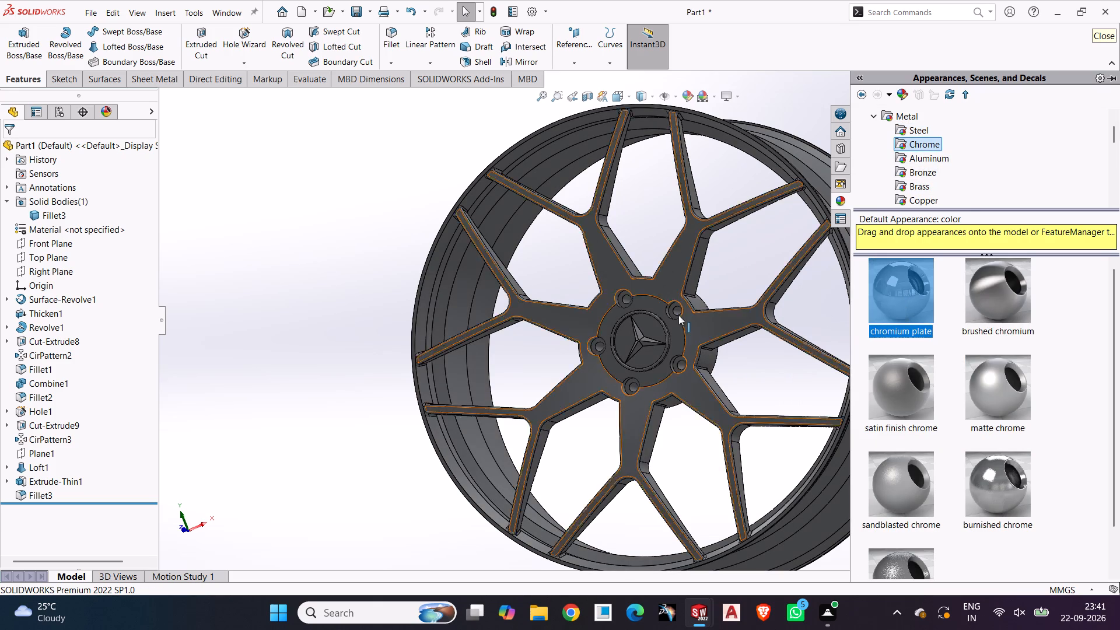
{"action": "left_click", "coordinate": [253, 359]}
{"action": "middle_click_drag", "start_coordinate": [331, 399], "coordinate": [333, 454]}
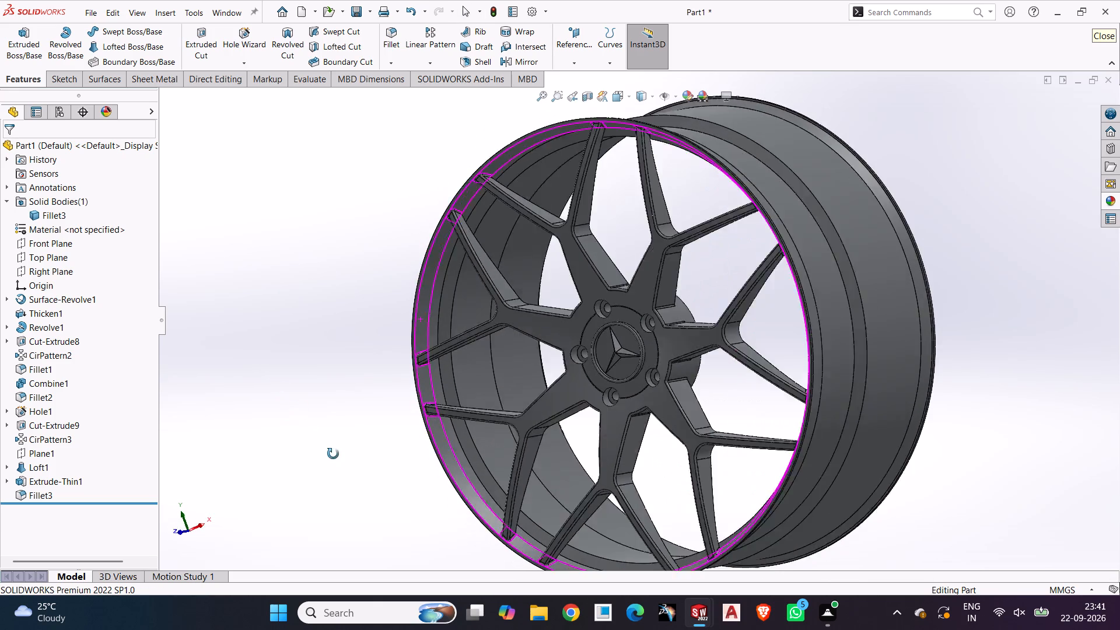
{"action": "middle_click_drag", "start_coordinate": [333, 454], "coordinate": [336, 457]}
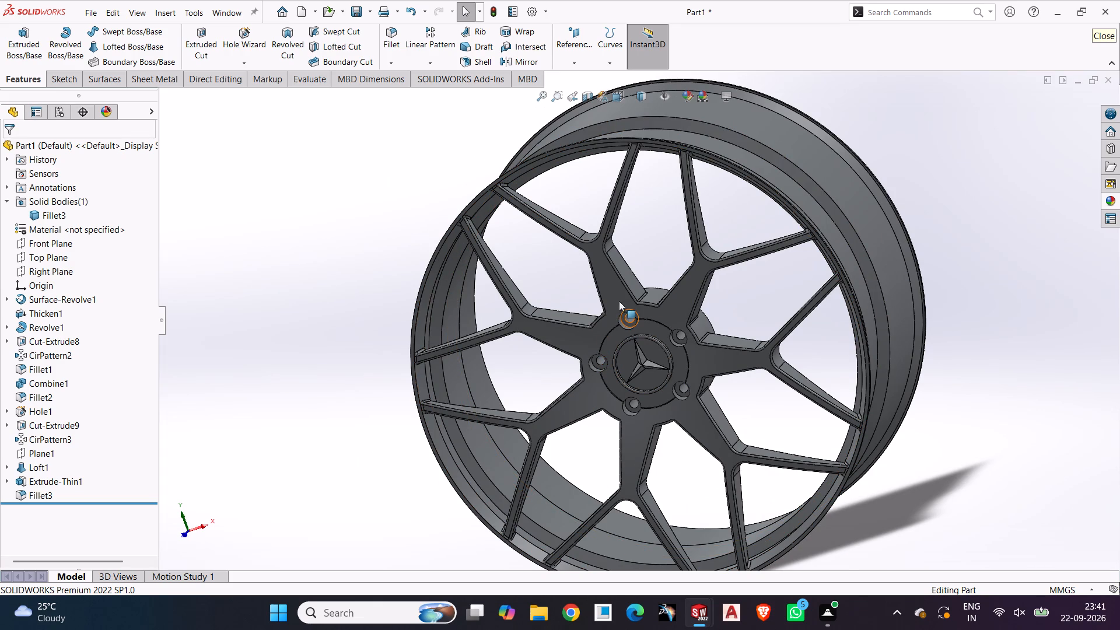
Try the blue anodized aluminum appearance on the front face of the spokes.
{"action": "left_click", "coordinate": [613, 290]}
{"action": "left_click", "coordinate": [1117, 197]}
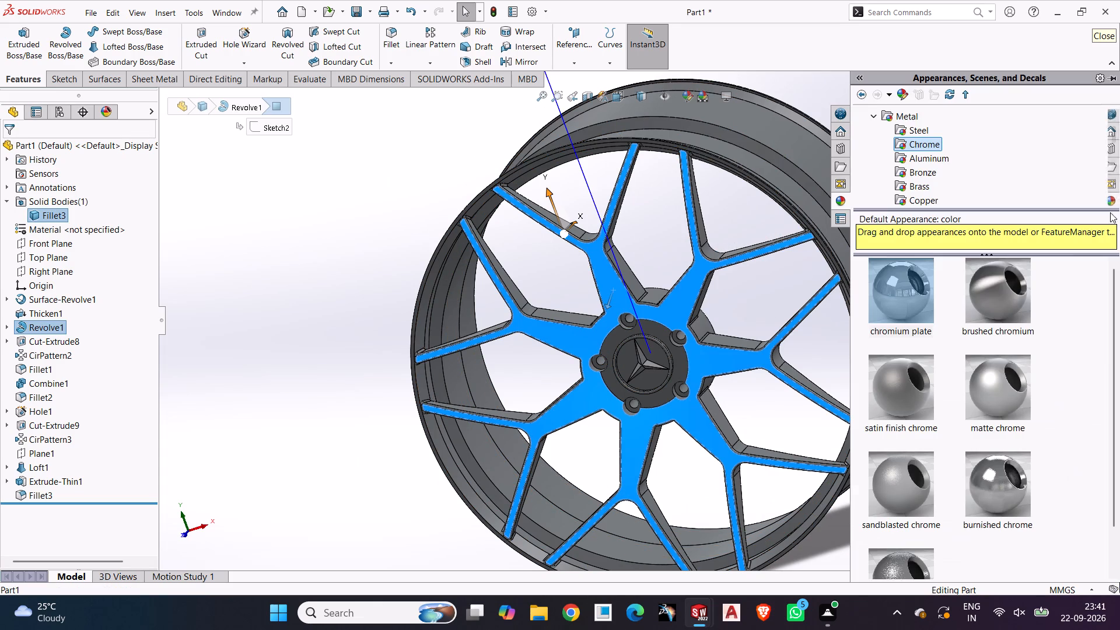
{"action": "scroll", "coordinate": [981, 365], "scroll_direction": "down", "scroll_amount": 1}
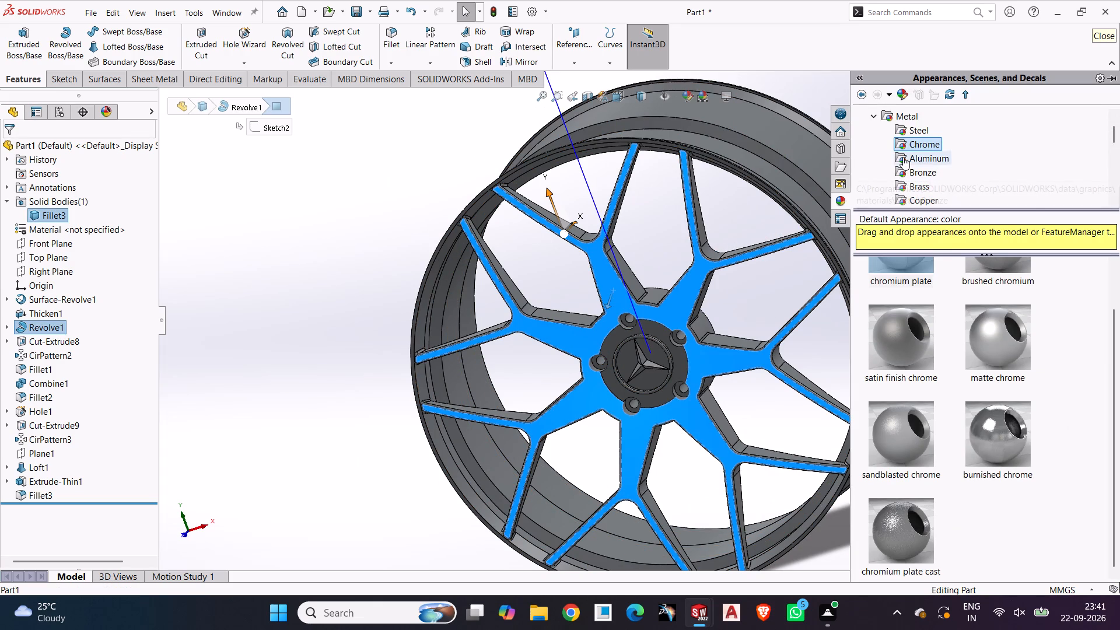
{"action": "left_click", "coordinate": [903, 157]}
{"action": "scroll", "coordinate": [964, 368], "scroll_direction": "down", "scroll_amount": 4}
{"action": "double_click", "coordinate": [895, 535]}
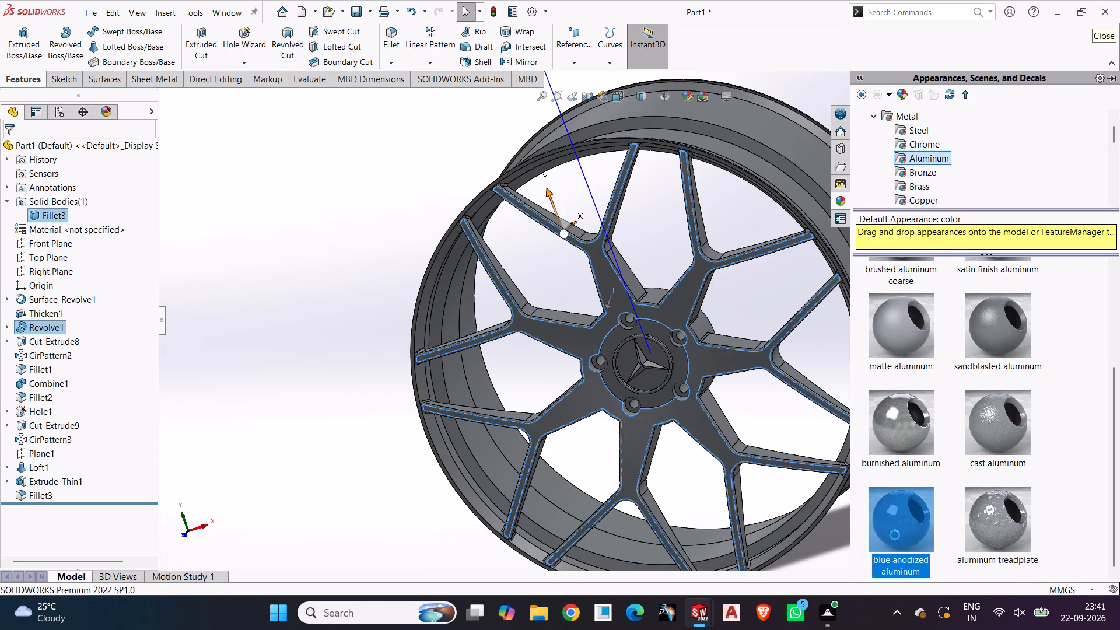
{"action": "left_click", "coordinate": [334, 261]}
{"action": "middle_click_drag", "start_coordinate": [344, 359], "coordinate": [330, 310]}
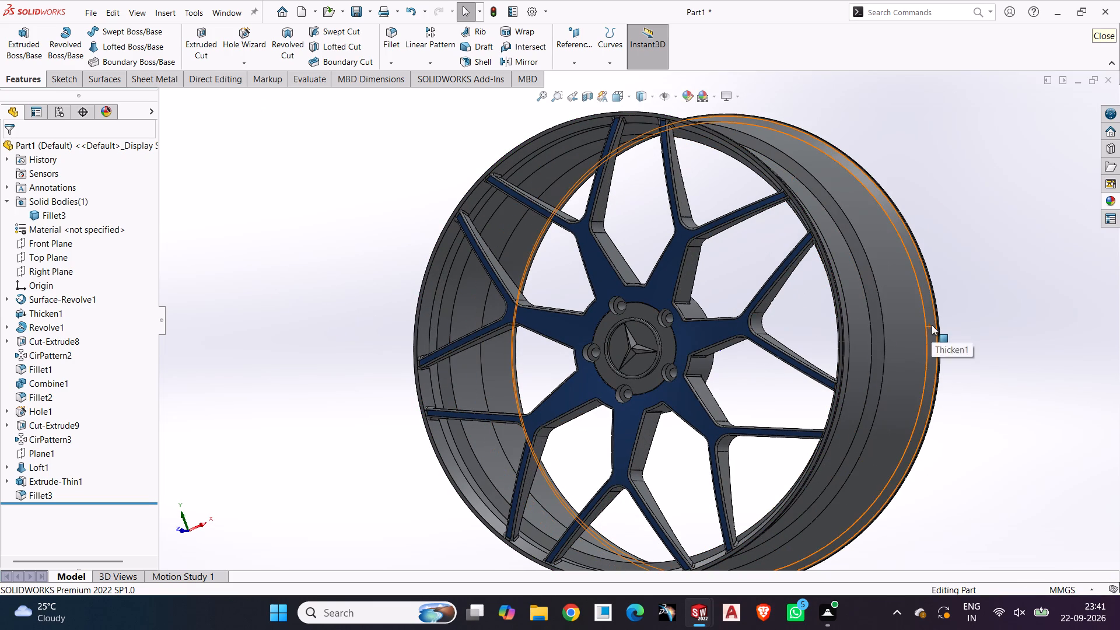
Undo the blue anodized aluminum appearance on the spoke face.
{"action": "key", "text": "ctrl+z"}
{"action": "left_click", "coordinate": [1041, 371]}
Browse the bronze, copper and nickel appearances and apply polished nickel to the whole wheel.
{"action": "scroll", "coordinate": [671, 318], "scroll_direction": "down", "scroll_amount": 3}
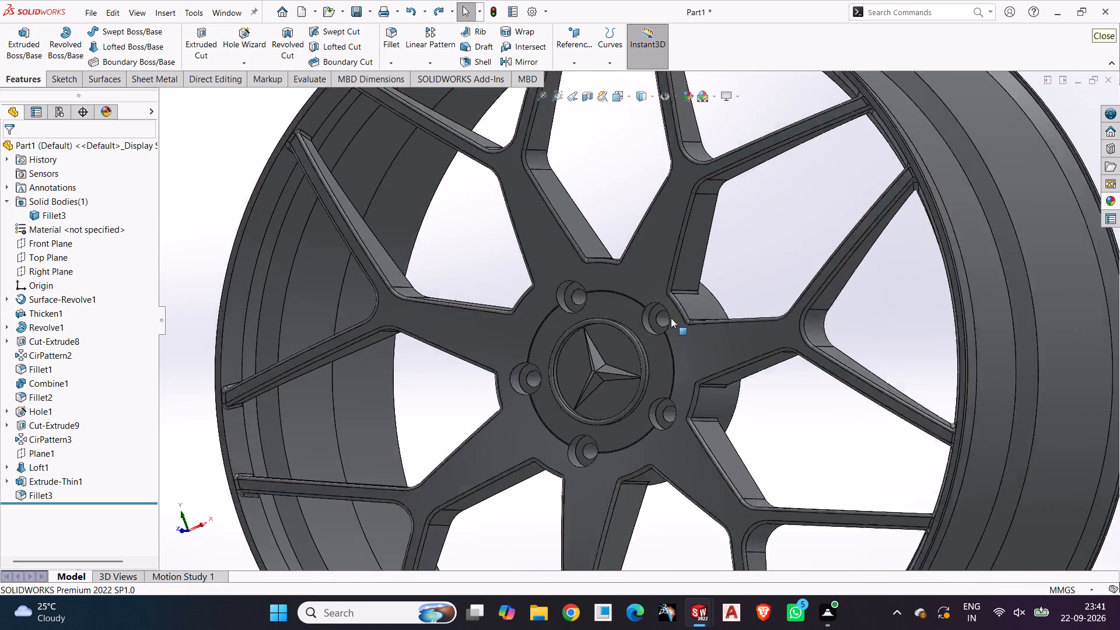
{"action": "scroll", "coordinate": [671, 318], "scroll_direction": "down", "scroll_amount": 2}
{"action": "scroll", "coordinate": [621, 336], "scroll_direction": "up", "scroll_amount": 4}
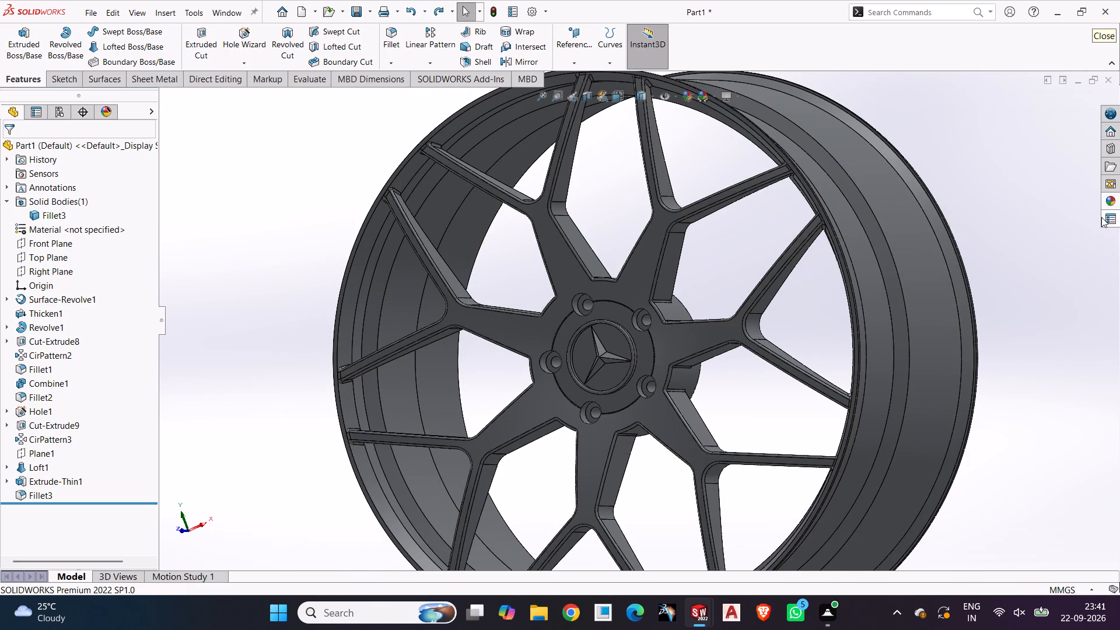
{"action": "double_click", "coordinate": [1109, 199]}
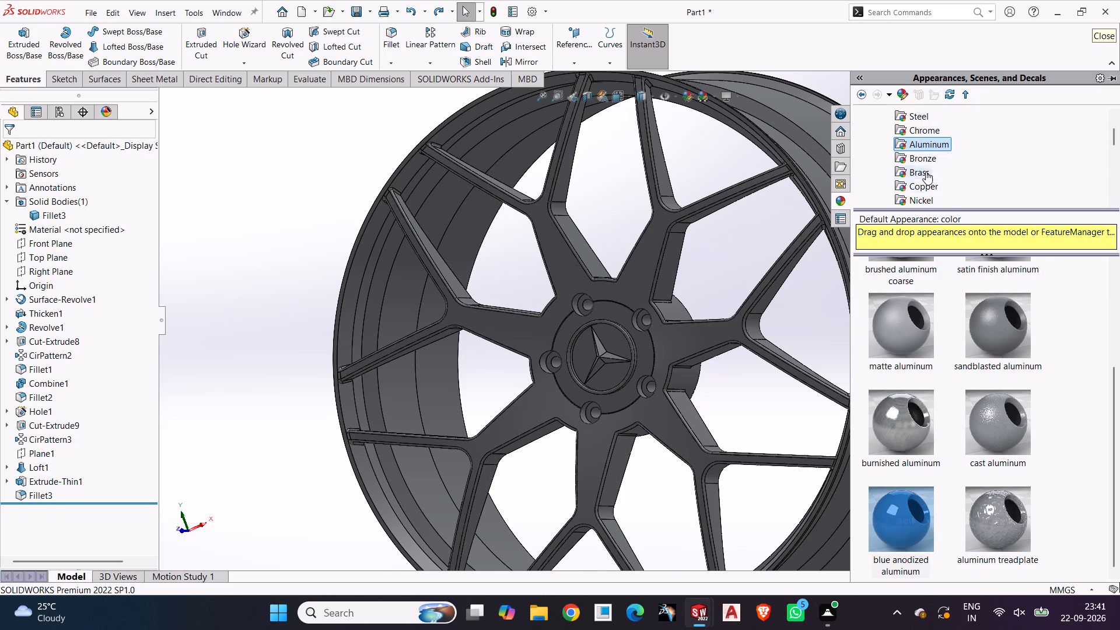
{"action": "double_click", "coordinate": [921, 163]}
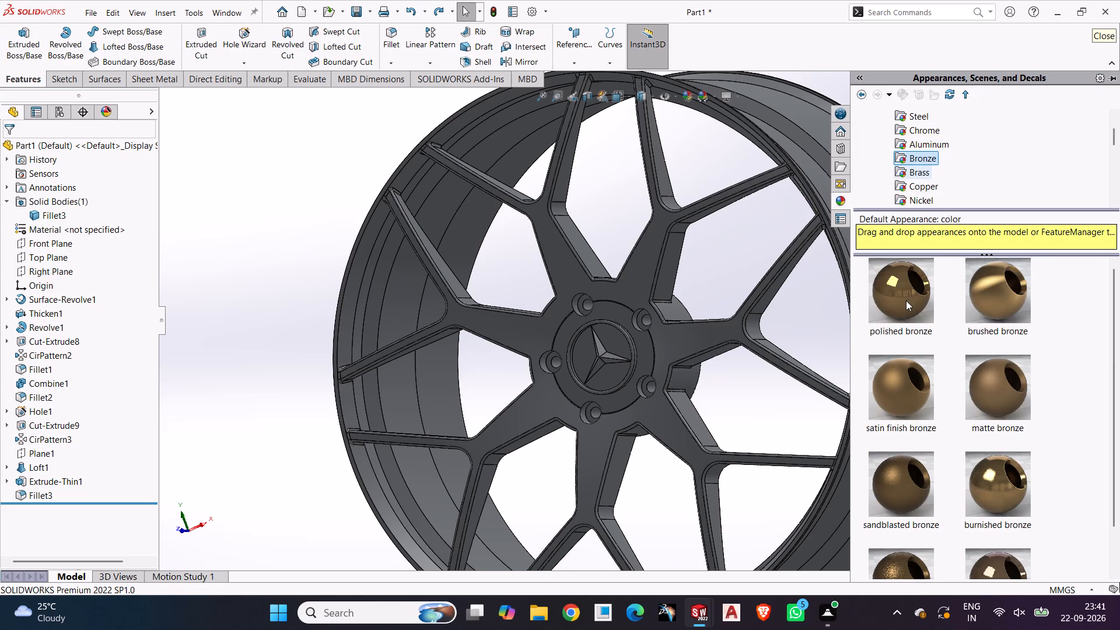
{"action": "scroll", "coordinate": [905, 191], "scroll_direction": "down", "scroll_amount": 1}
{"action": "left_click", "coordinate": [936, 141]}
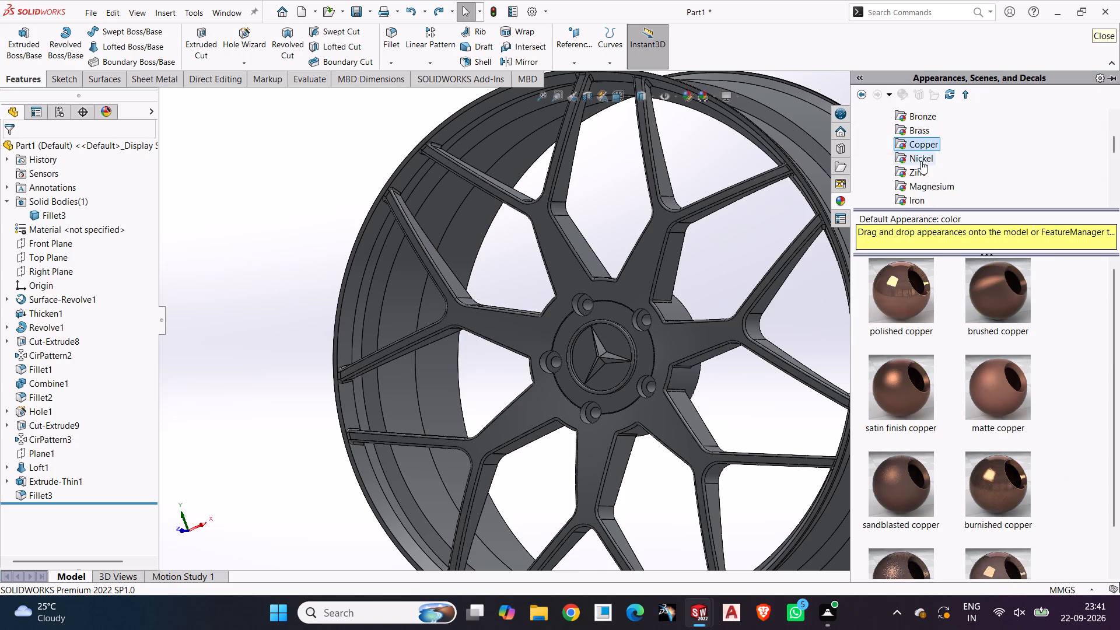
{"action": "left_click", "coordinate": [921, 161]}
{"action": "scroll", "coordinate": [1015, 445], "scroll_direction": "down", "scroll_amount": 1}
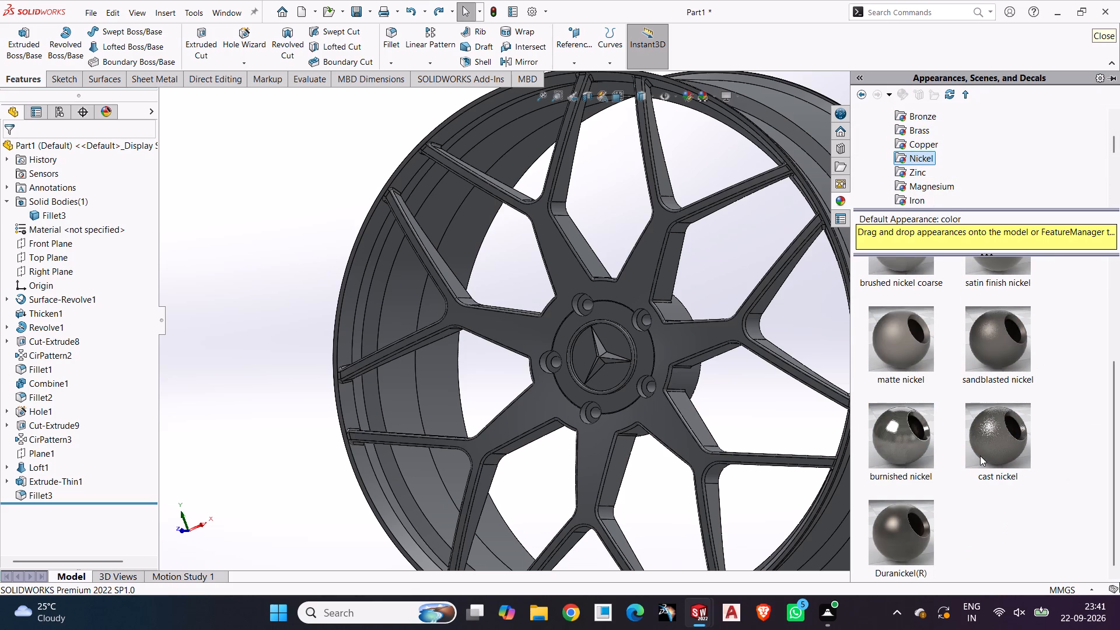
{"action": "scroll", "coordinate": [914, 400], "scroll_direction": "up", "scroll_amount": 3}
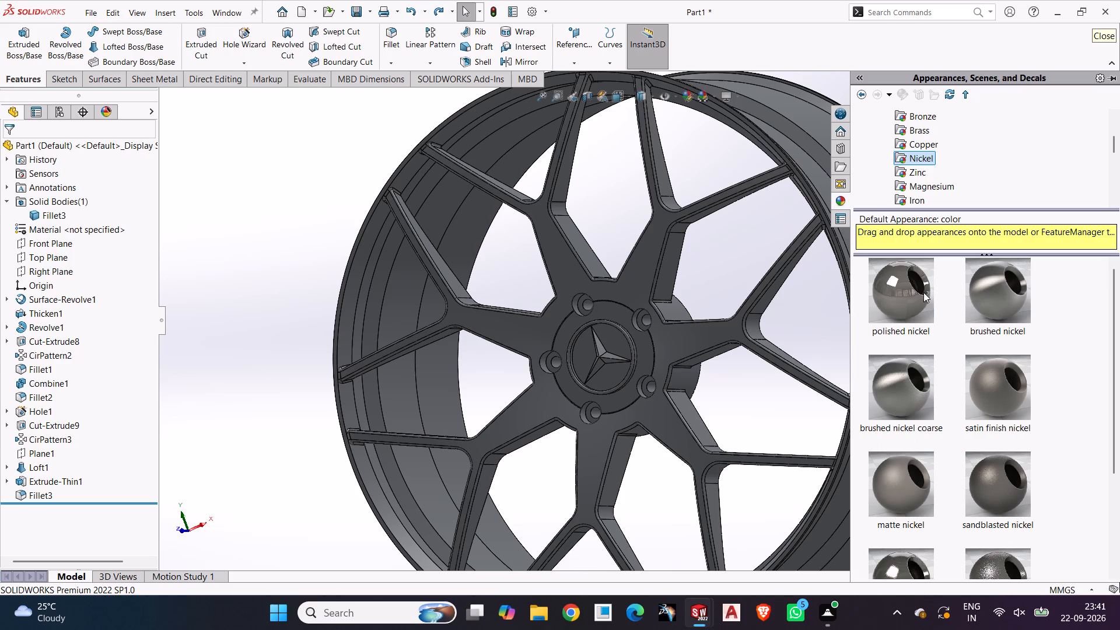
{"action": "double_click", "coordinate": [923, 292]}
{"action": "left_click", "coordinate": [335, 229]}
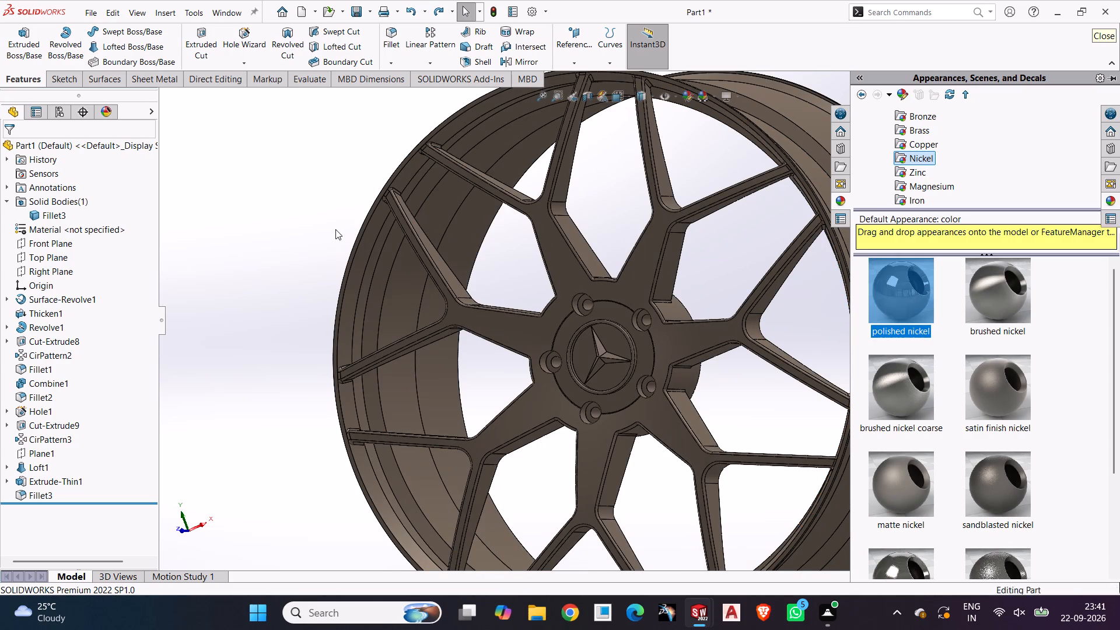
Apply the brushed magnesium appearance to the whole wheel.
{"action": "left_click", "coordinate": [1109, 201]}
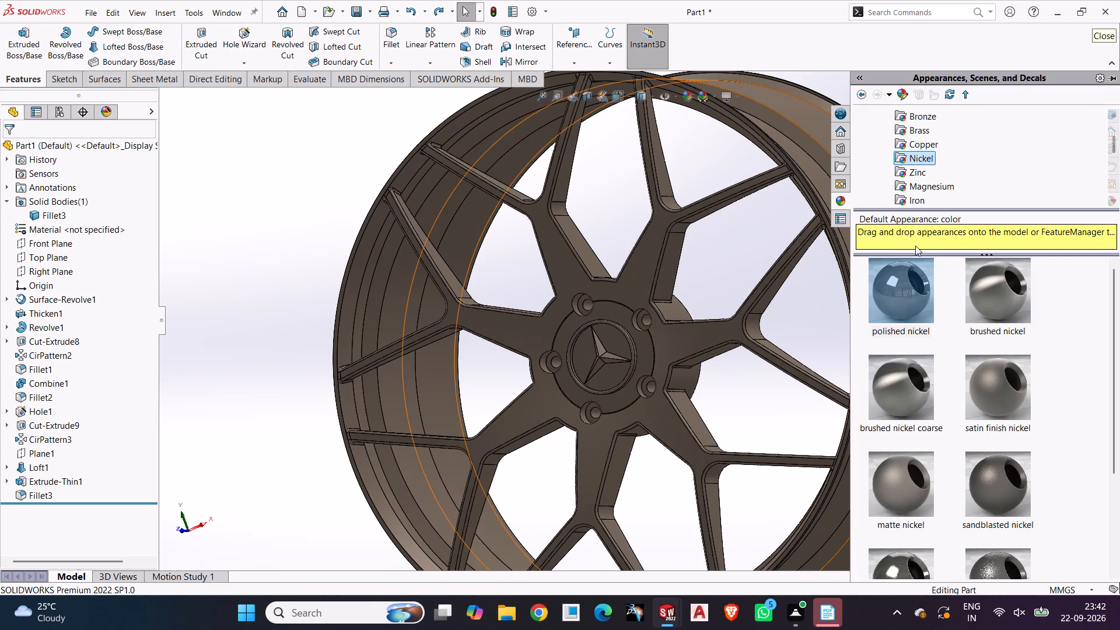
{"action": "double_click", "coordinate": [919, 191]}
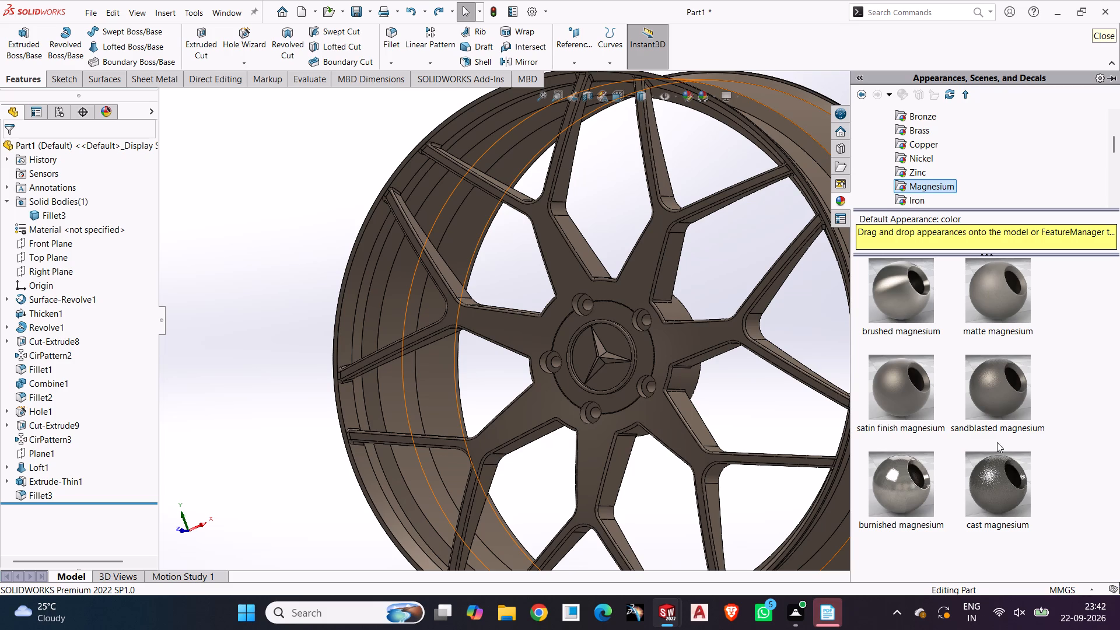
{"action": "double_click", "coordinate": [883, 288]}
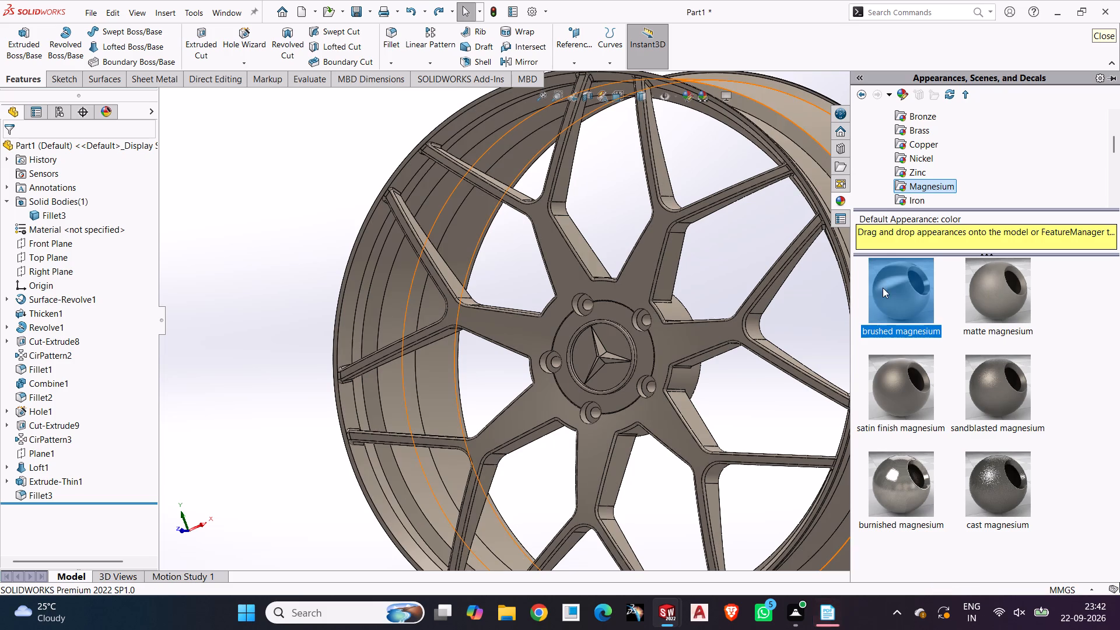
Apply the polished aluminum appearance to the whole wheel.
{"action": "scroll", "coordinate": [914, 160], "scroll_direction": "up", "scroll_amount": 1}
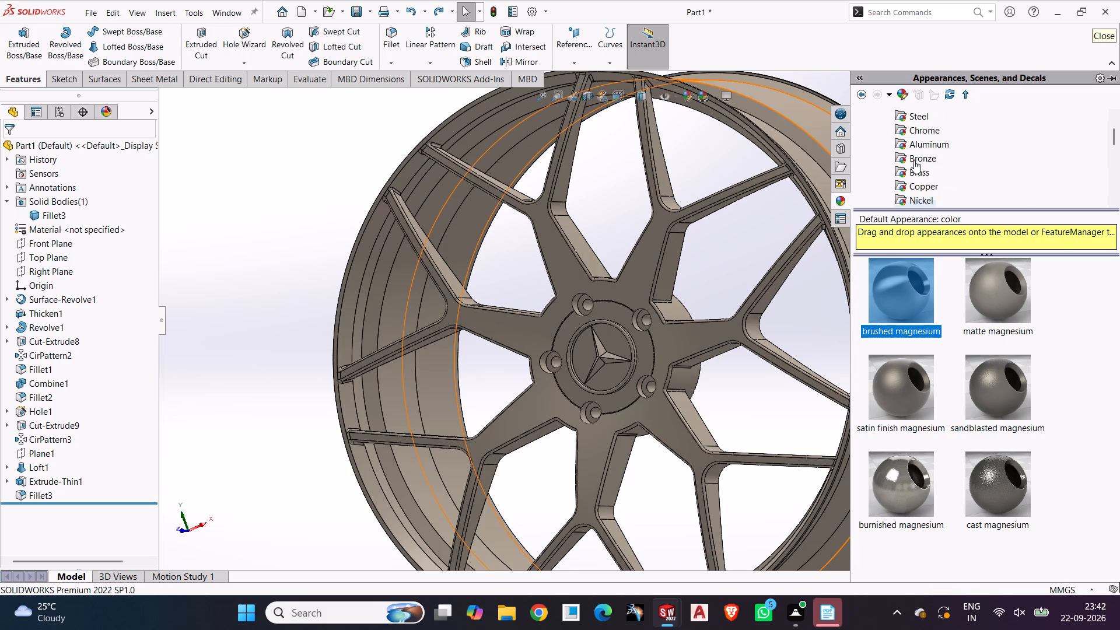
{"action": "left_click", "coordinate": [917, 136]}
{"action": "left_click", "coordinate": [919, 146]}
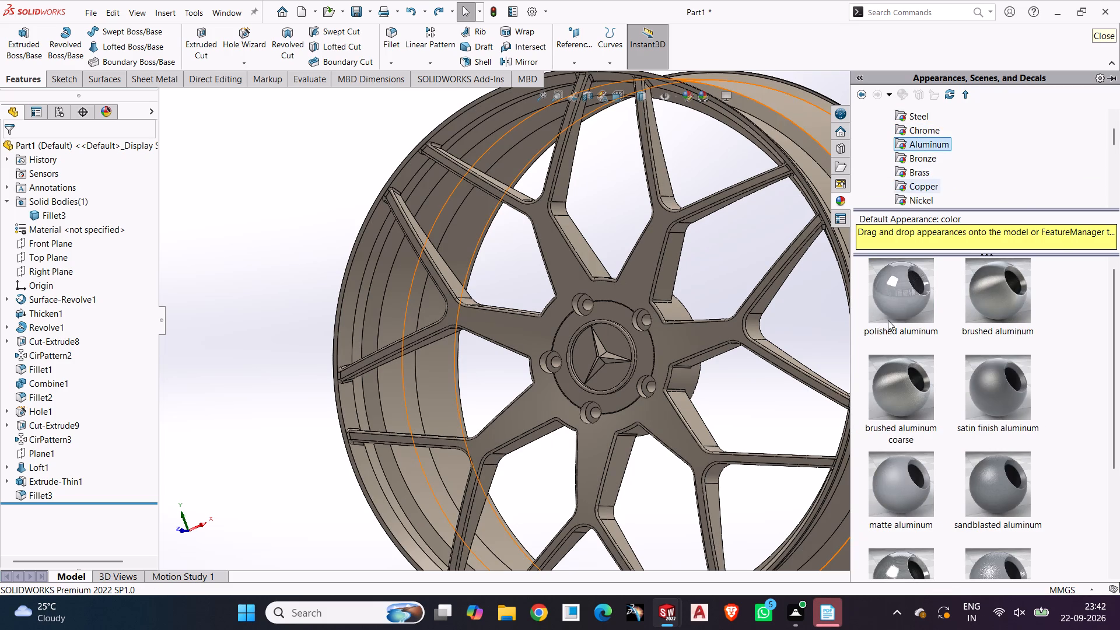
{"action": "triple_click", "coordinate": [890, 313]}
{"action": "double_click", "coordinate": [890, 313]}
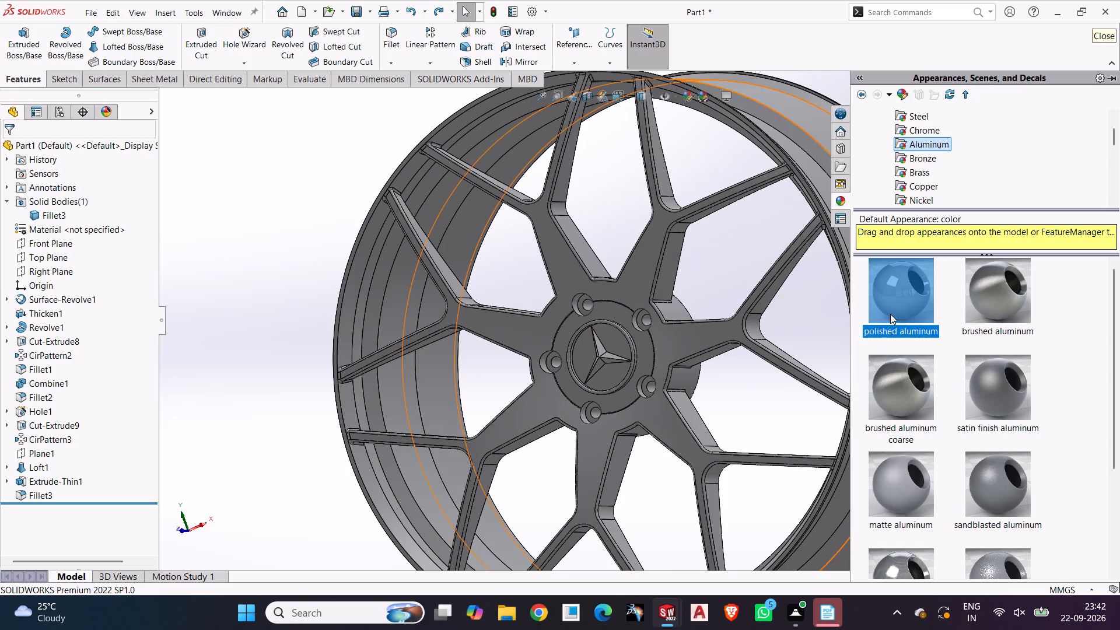
{"action": "left_click", "coordinate": [348, 191]}
{"action": "scroll", "coordinate": [601, 345], "scroll_direction": "up", "scroll_amount": 1}
{"action": "middle_click_drag", "start_coordinate": [625, 357], "coordinate": [713, 433]}
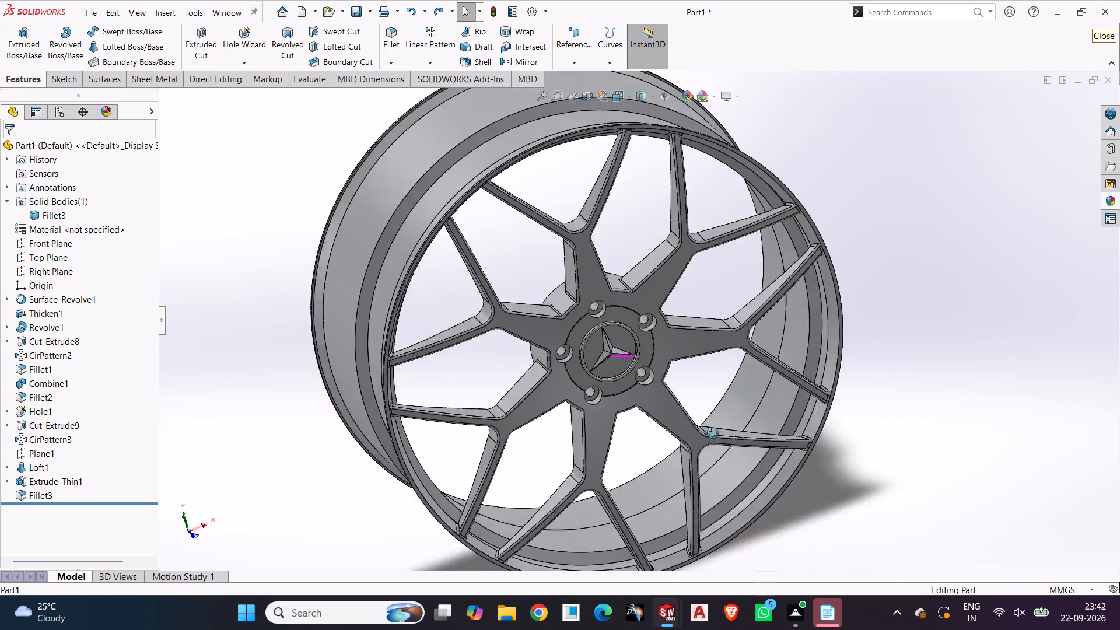
{"action": "middle_click_drag", "start_coordinate": [713, 433], "coordinate": [562, 369]}
Save the part as Alloy Wheel Modelling in the SoidWorks Drawings folder.
{"action": "left_click", "coordinate": [370, 6]}
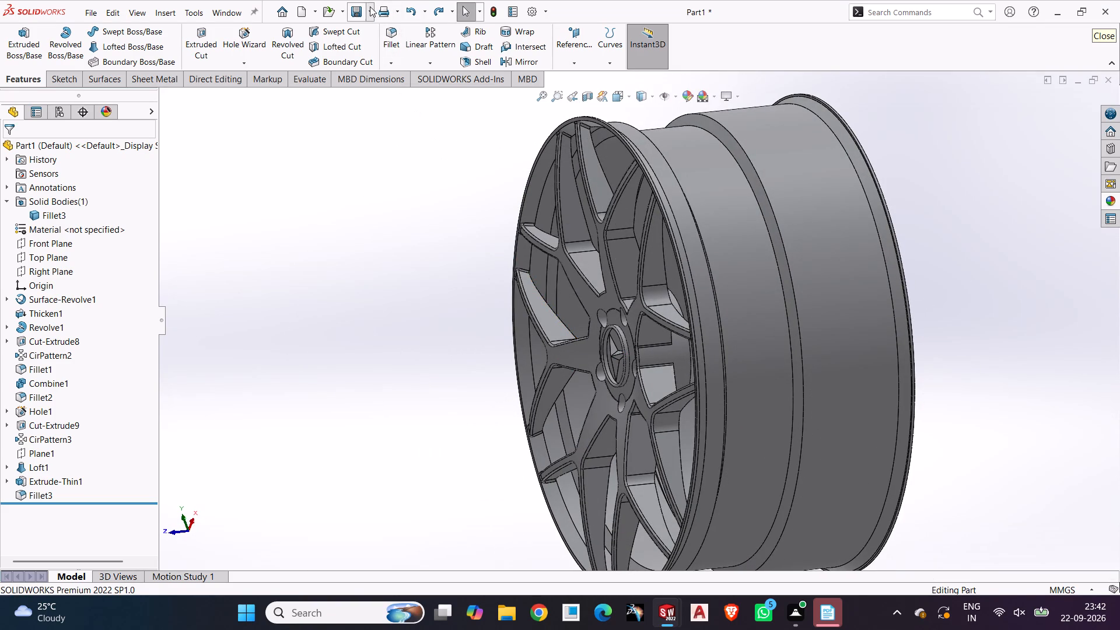
{"action": "left_click", "coordinate": [380, 49]}
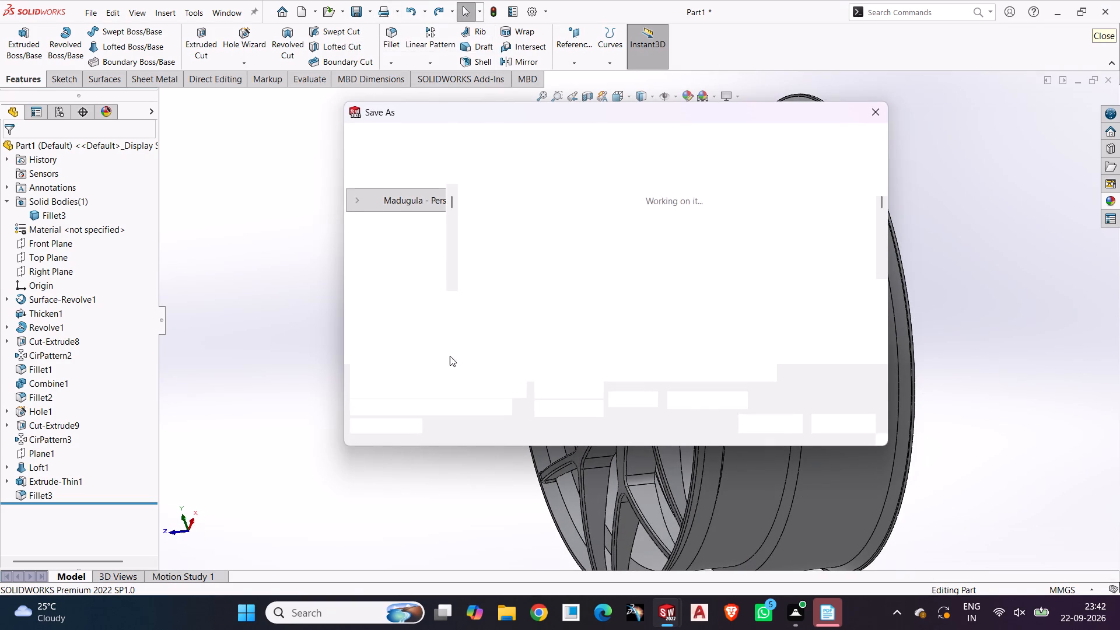
{"action": "left_click_drag", "start_coordinate": [509, 304], "coordinate": [388, 313]}
{"action": "type", "text": "Alloy"}
{"action": "key", "text": "space"}
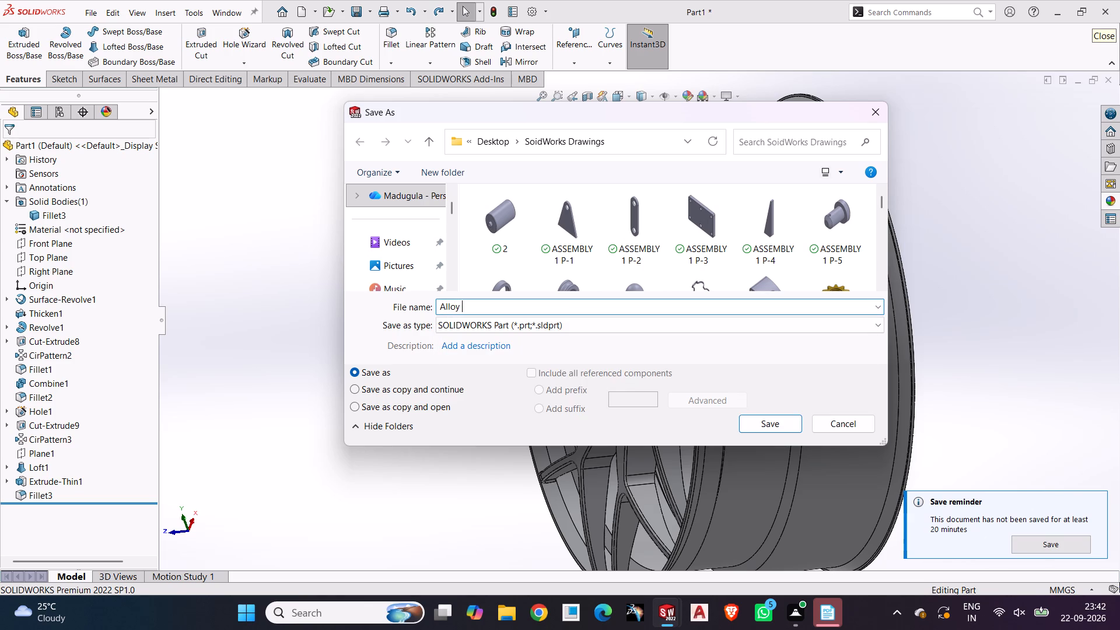
{"action": "type", "text": "Wheel"}
{"action": "key", "text": "space"}
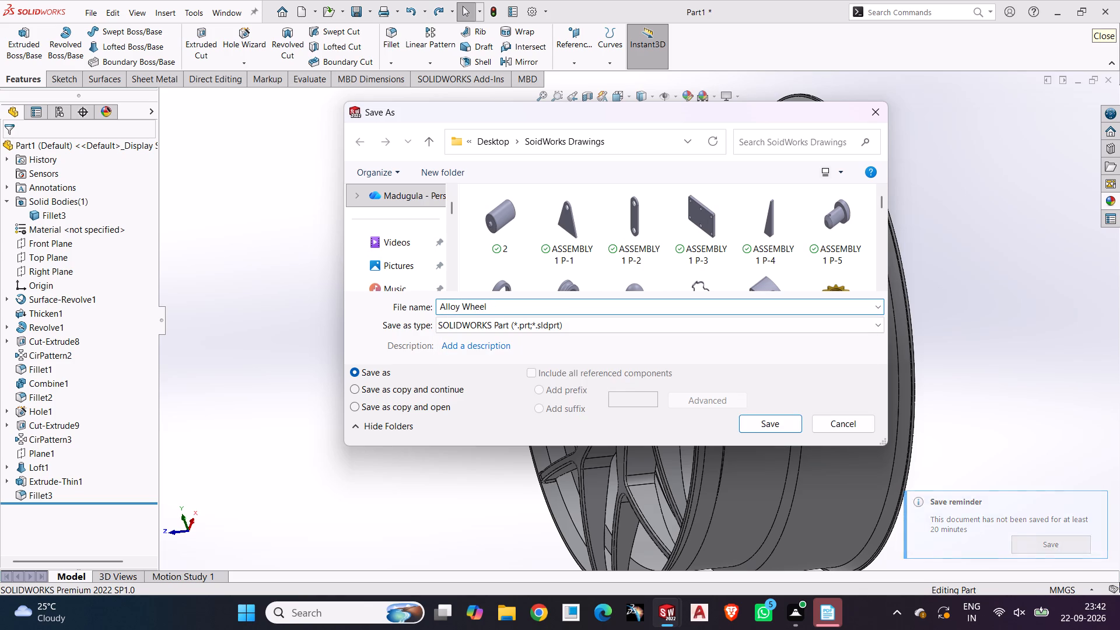
{"action": "type", "text": "Modelling"}
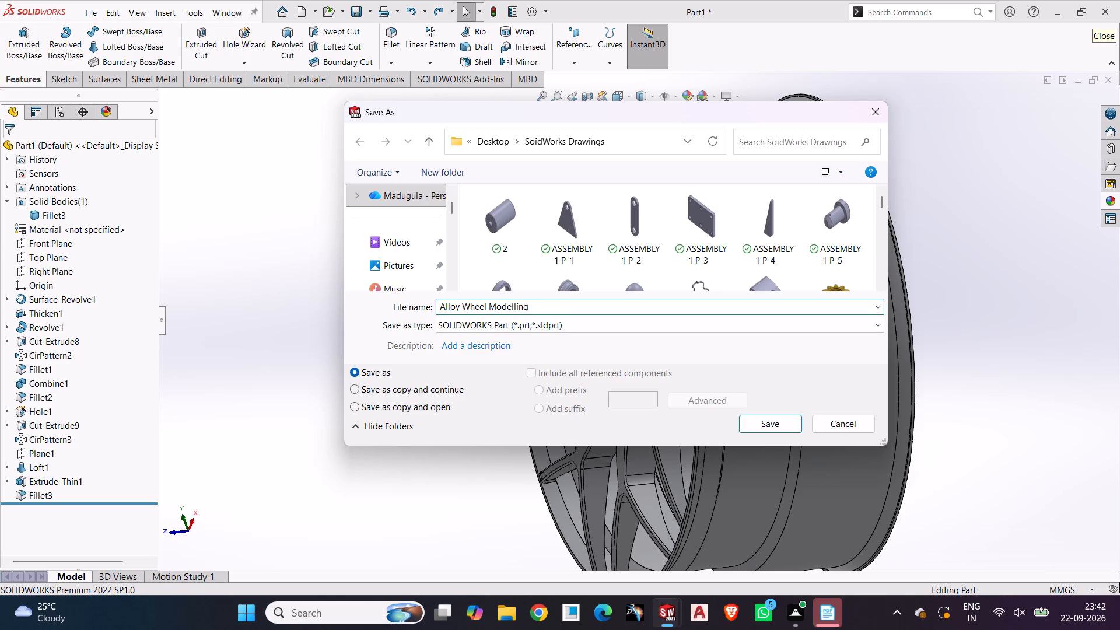
{"action": "left_click", "coordinate": [778, 427]}
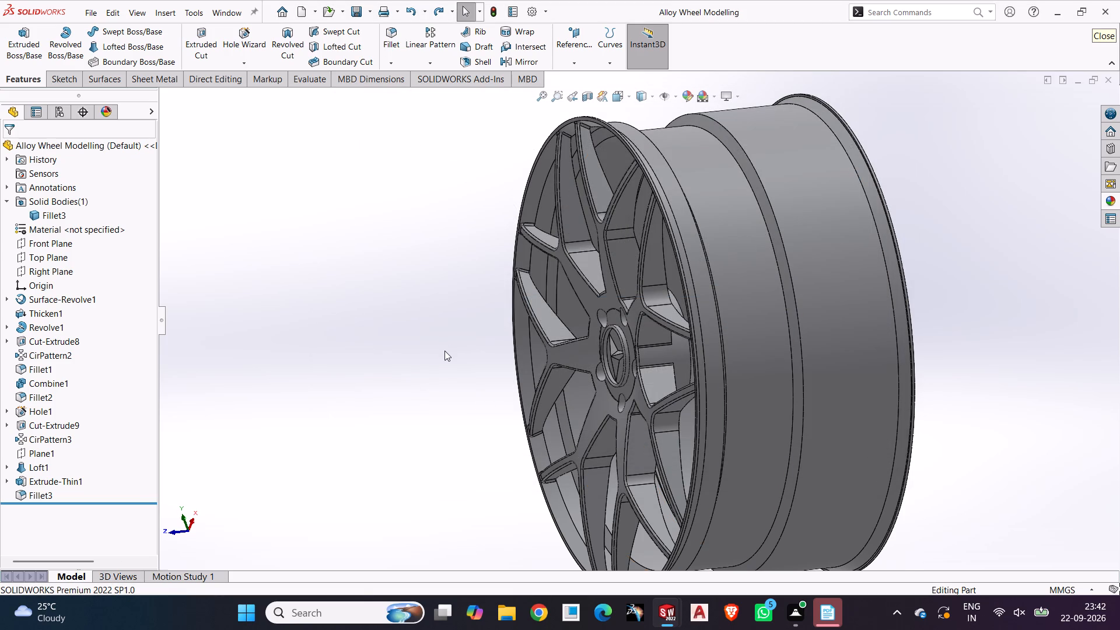
Create a drawing from the wheel part on a standard A0 (ISO) sheet with the sheet format displayed.
{"action": "left_click", "coordinate": [444, 351]}
{"action": "left_click", "coordinate": [90, 15]}
{"action": "left_click", "coordinate": [156, 115]}
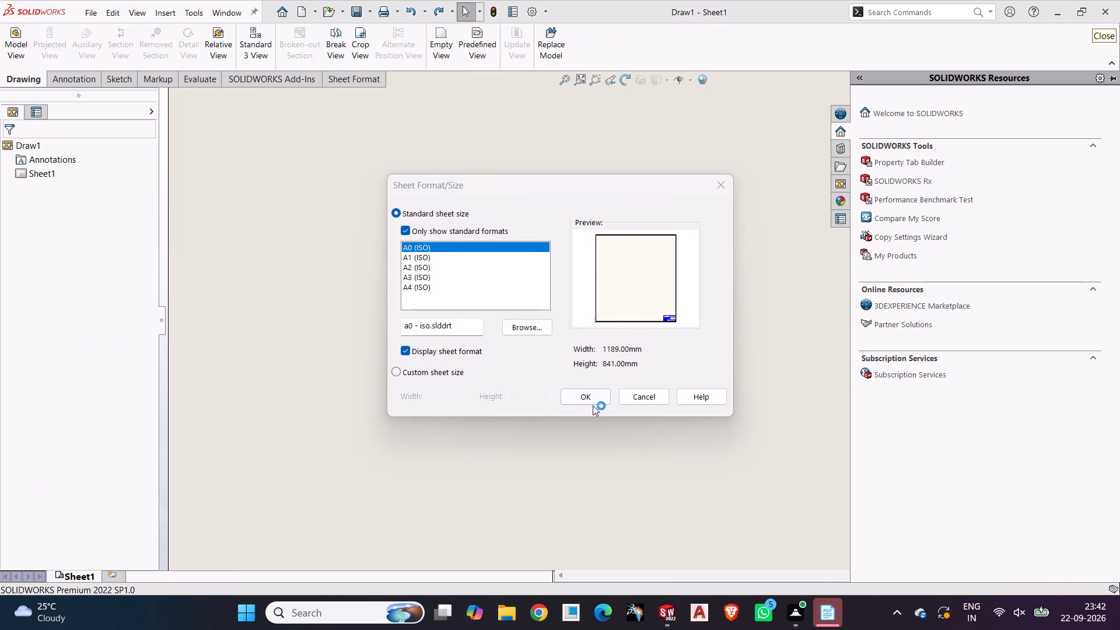
{"action": "left_click", "coordinate": [593, 405]}
{"action": "left_click", "coordinate": [581, 404]}
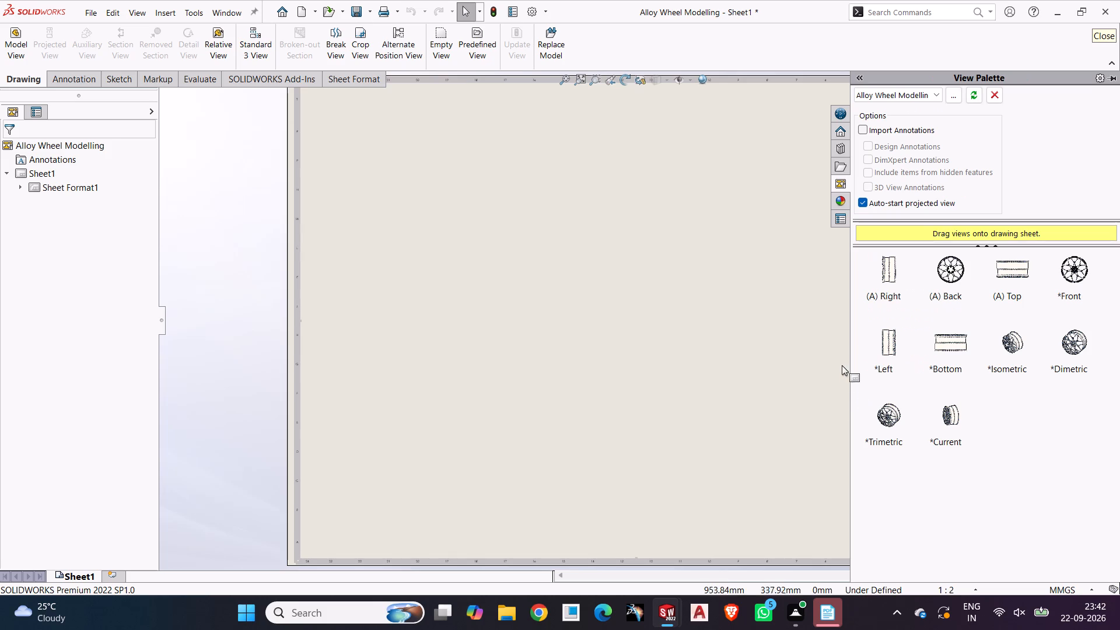
Place the wheel's front view near the centre of the drawing sheet.
{"action": "left_click_drag", "start_coordinate": [852, 325], "coordinate": [857, 325]}
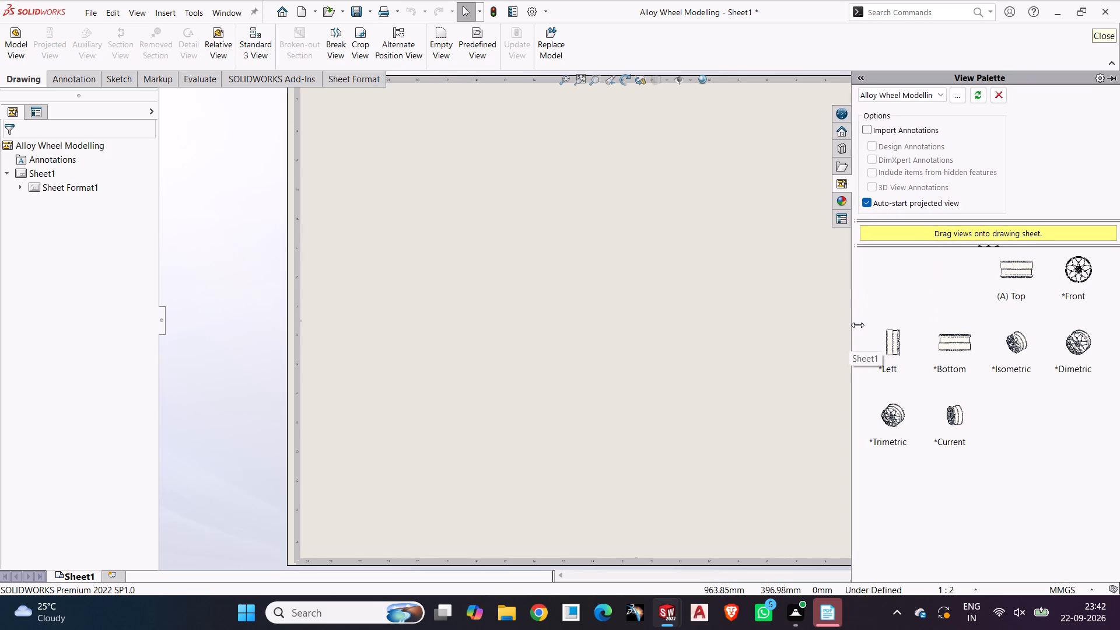
{"action": "left_click_drag", "start_coordinate": [857, 325], "coordinate": [892, 329]}
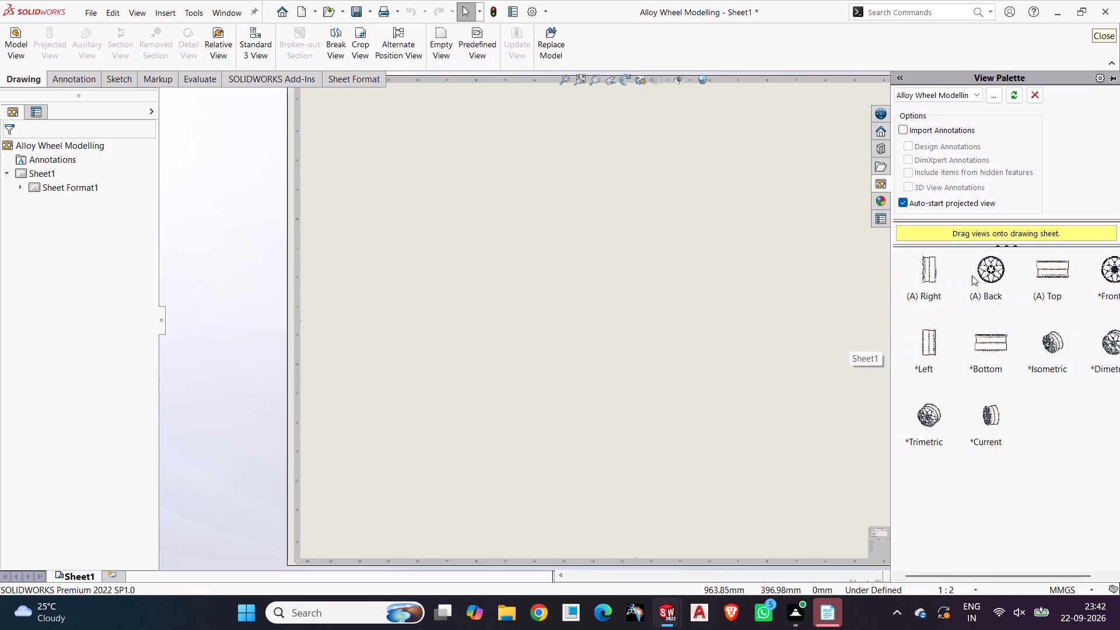
{"action": "left_click_drag", "start_coordinate": [1109, 267], "coordinate": [633, 331]}
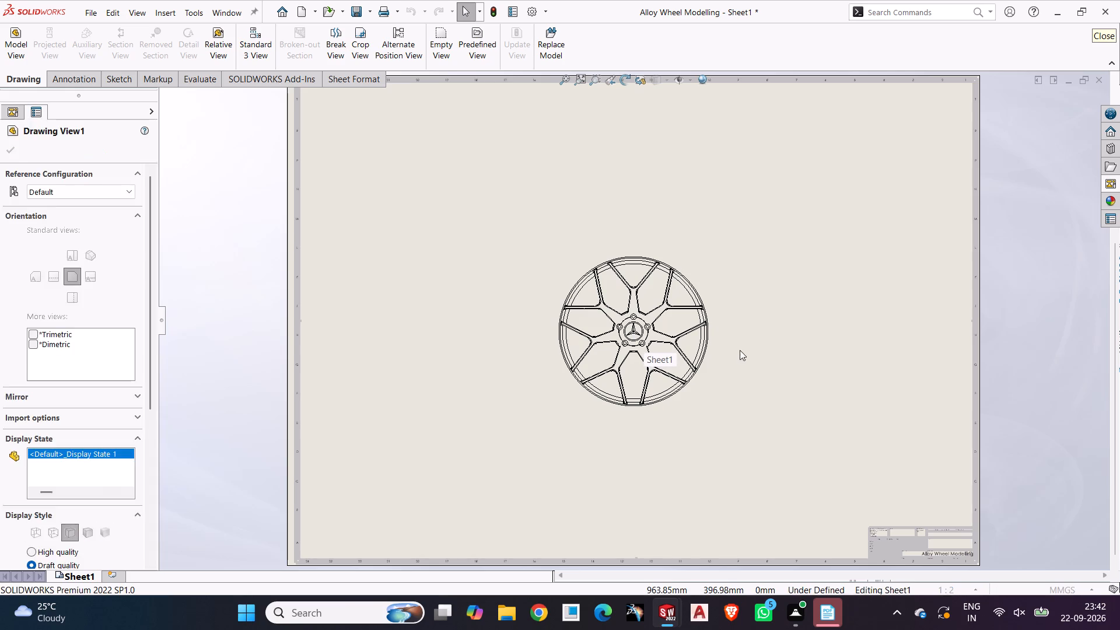
Project views of the wheel on all four sides of the front view and pictorial views at its upper-left, lower-right and upper-right corners.
{"action": "left_click", "coordinate": [834, 336]}
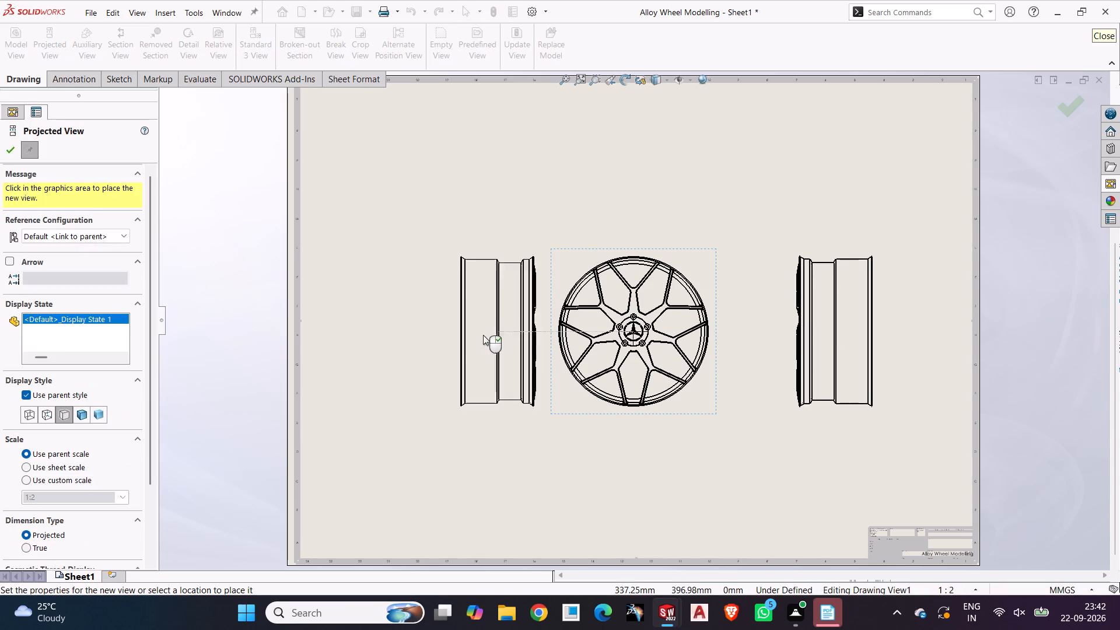
{"action": "left_click", "coordinate": [471, 336]}
{"action": "left_click", "coordinate": [605, 181]}
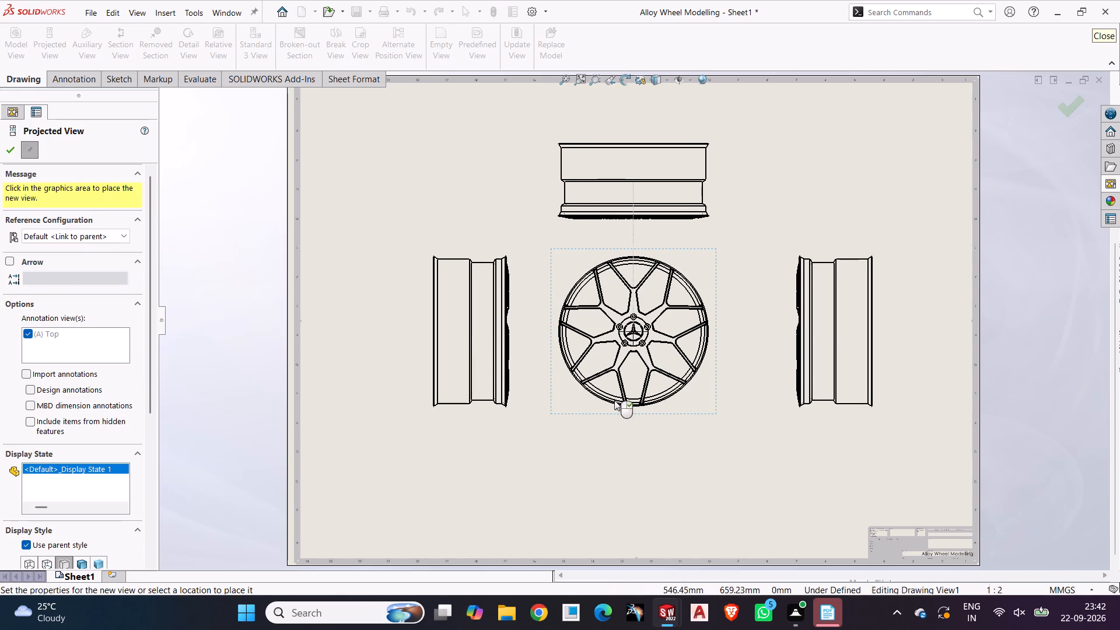
{"action": "left_click", "coordinate": [627, 494]}
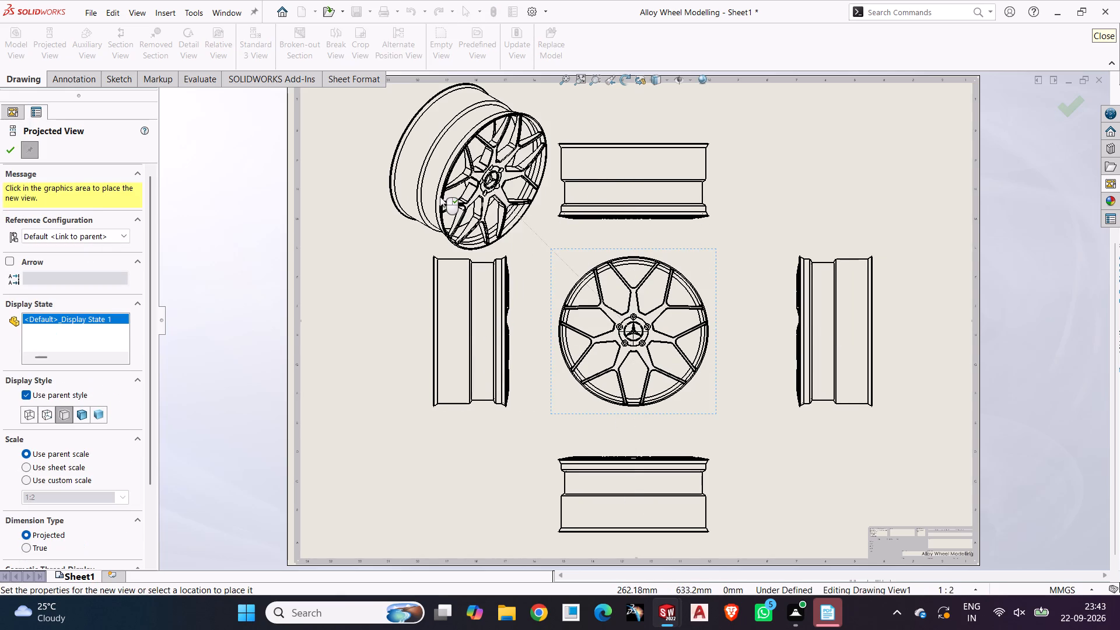
{"action": "left_click", "coordinate": [439, 195]}
{"action": "left_click", "coordinate": [829, 463]}
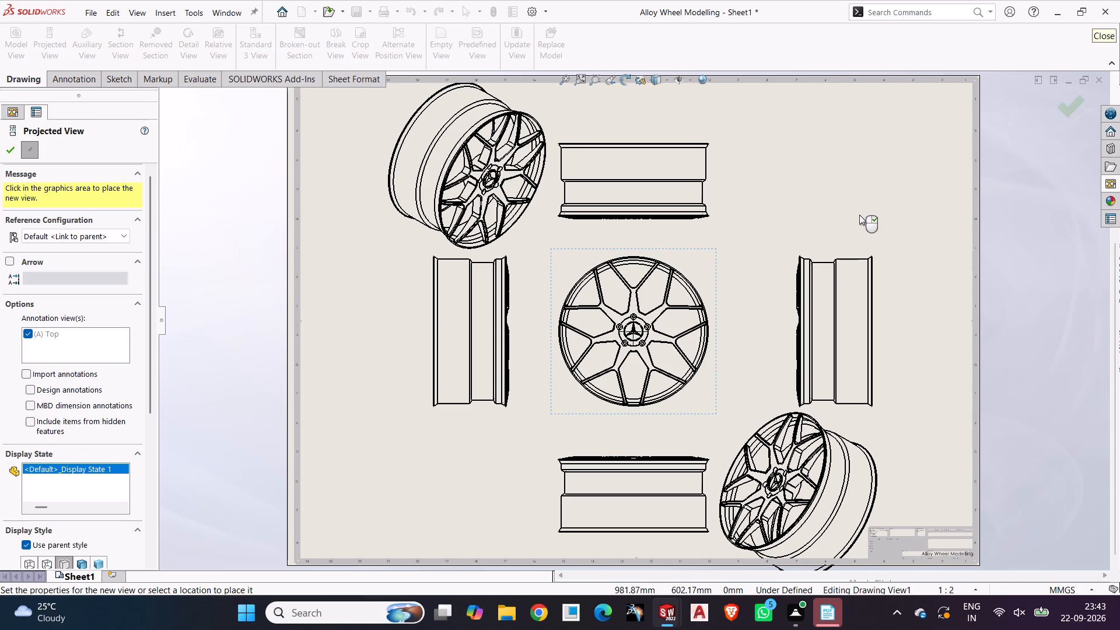
{"action": "left_click", "coordinate": [849, 223]}
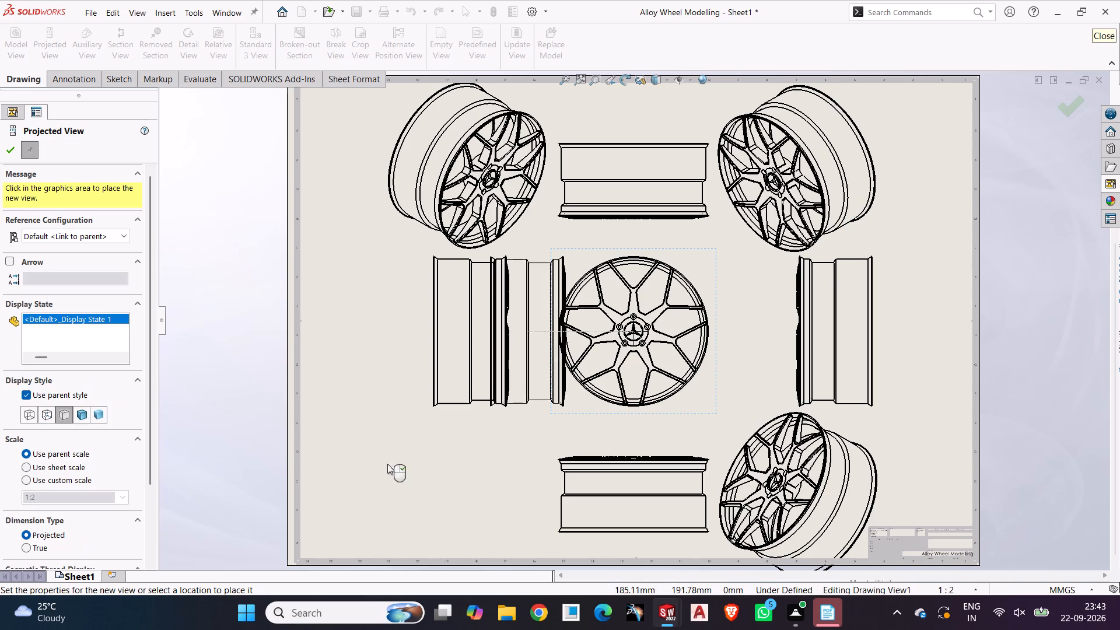
{"action": "key", "text": "Escape"}
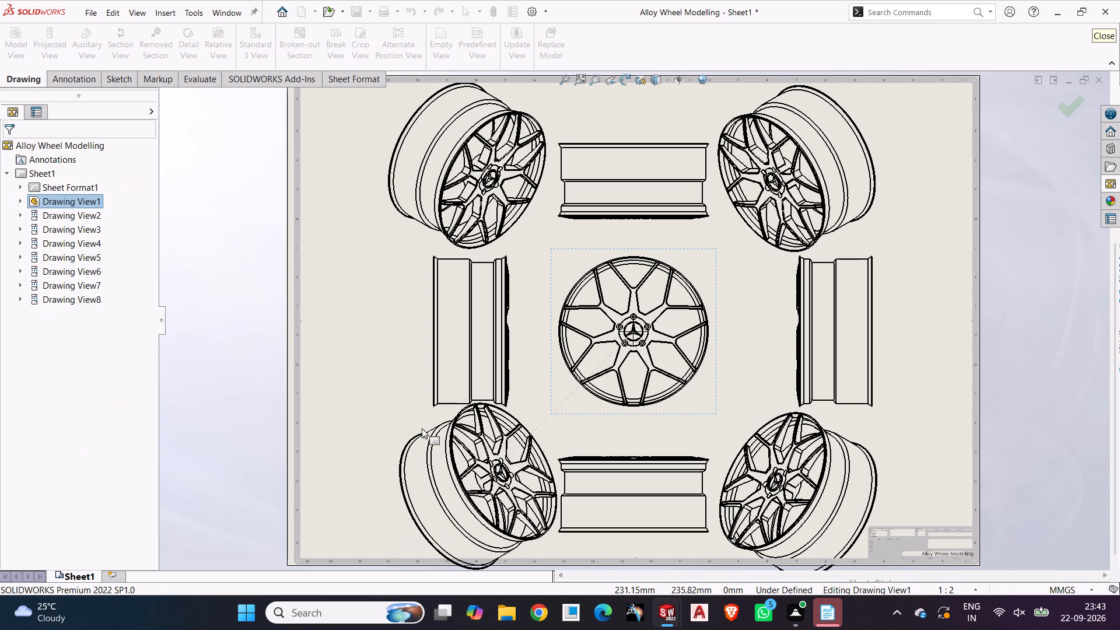
Save the drawing as Alloy Wheel Modelling draft.
{"action": "left_click", "coordinate": [371, 11]}
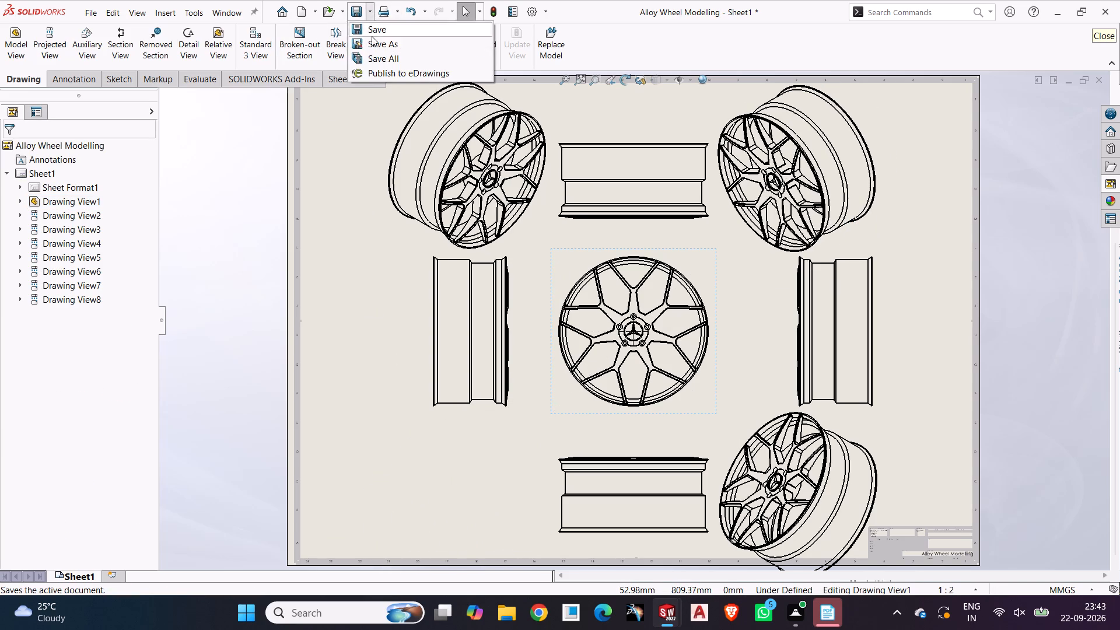
{"action": "left_click", "coordinate": [374, 45]}
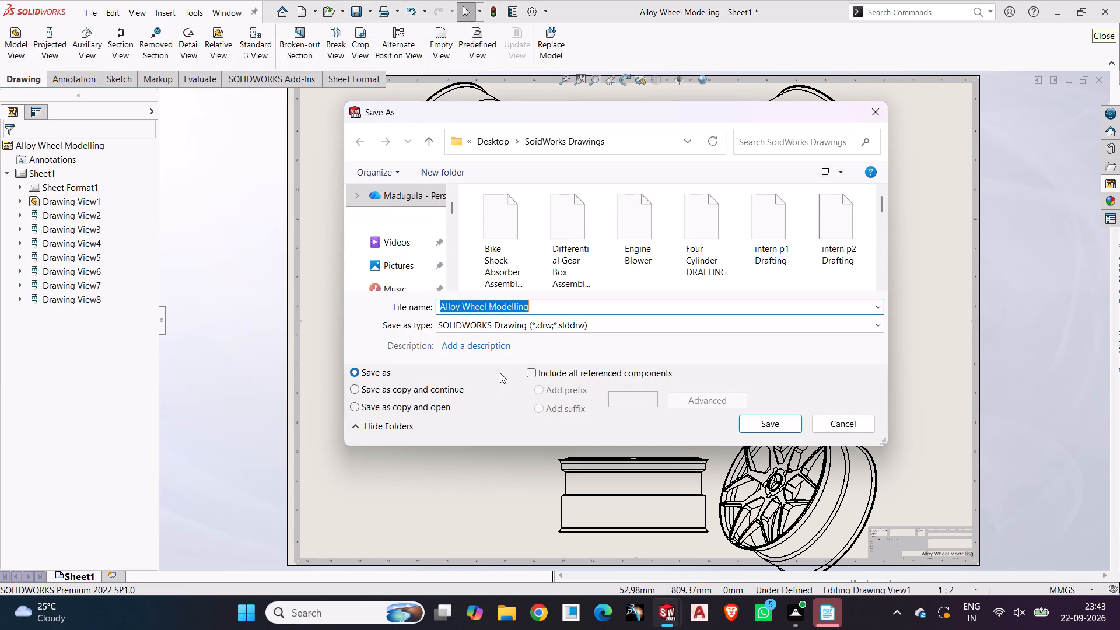
{"action": "left_click", "coordinate": [548, 306]}
{"action": "key", "text": "space"}
{"action": "type", "text": "draft"}
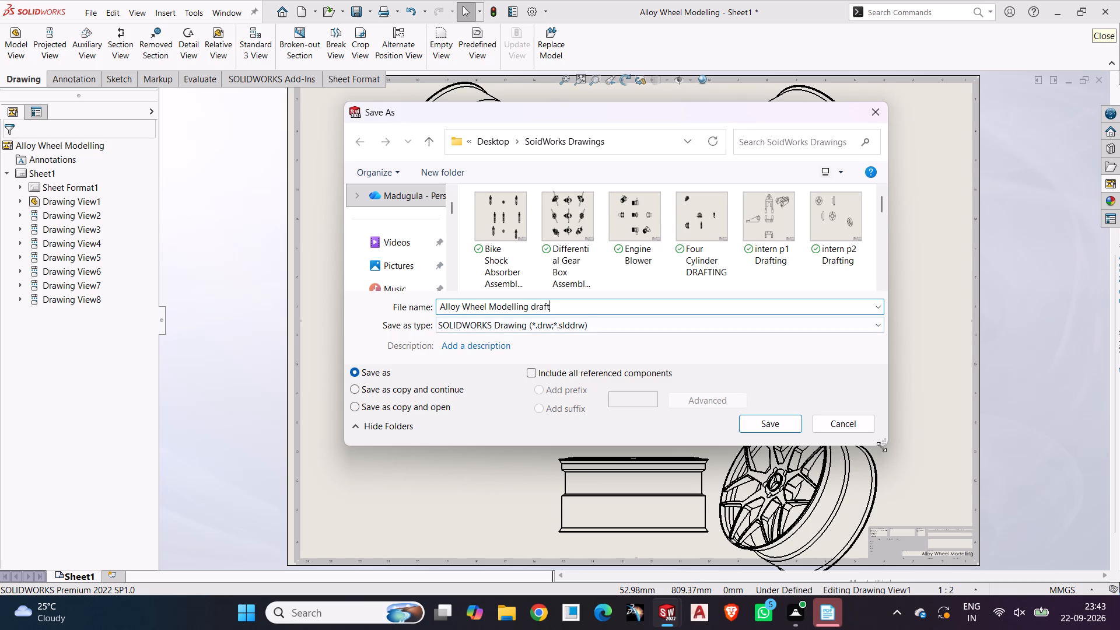
{"action": "left_click", "coordinate": [793, 428]}
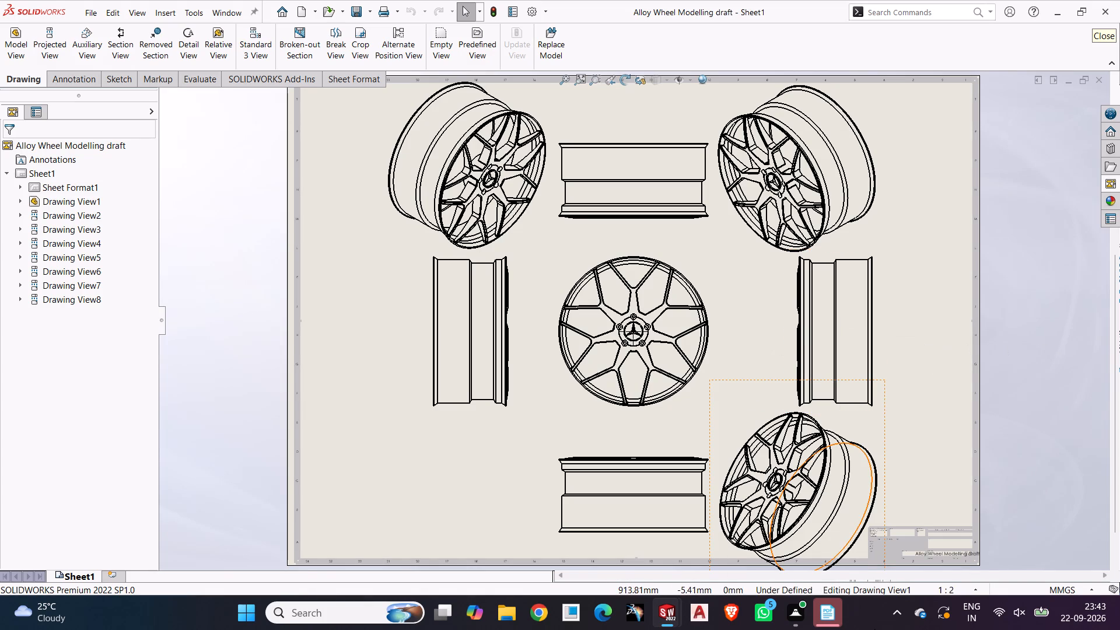
Close the leftover PDF editor, SOLIDWORKS welcome and Draw1 - Sheet1 windows and return to the Alloy Wheel Modelling part.
{"action": "left_click", "coordinate": [877, 480]}
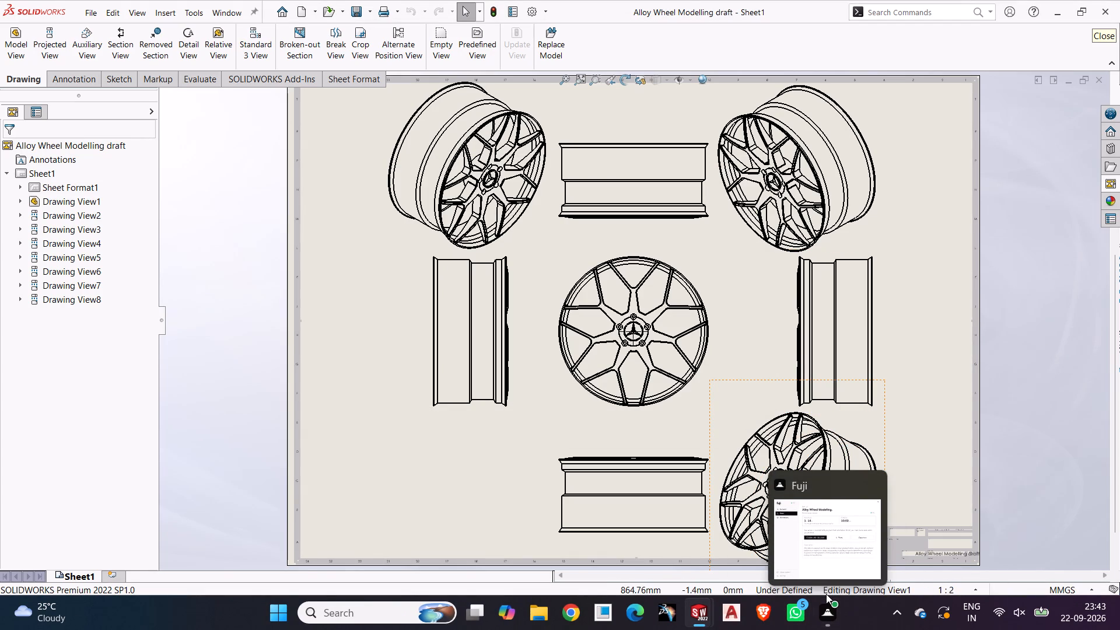
{"action": "left_click", "coordinate": [541, 551]}
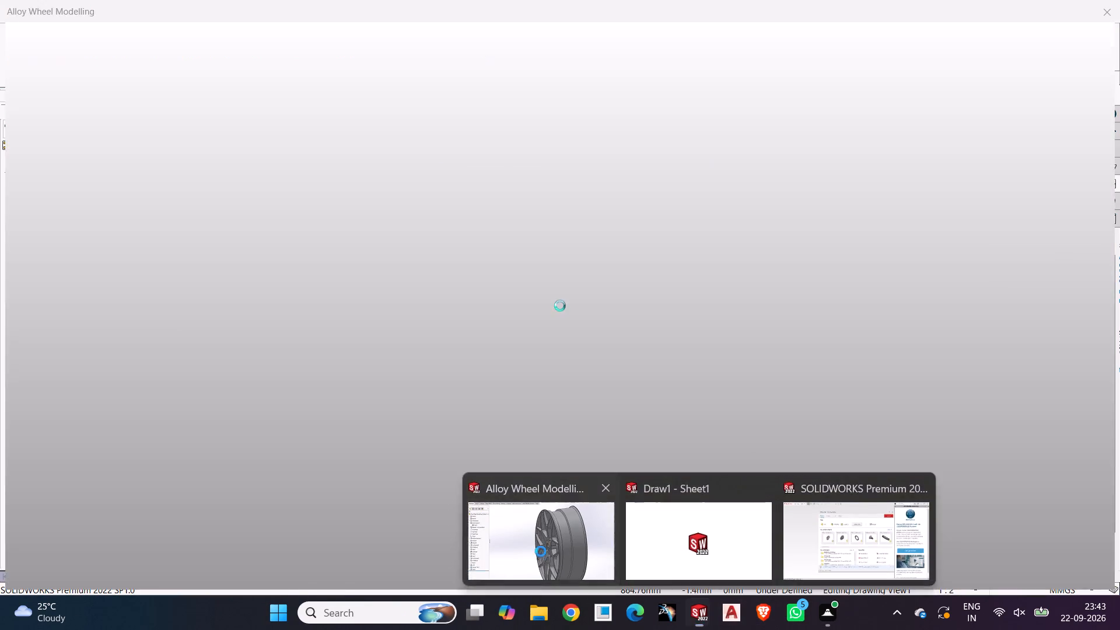
{"action": "scroll", "coordinate": [689, 334], "scroll_direction": "up", "scroll_amount": 1}
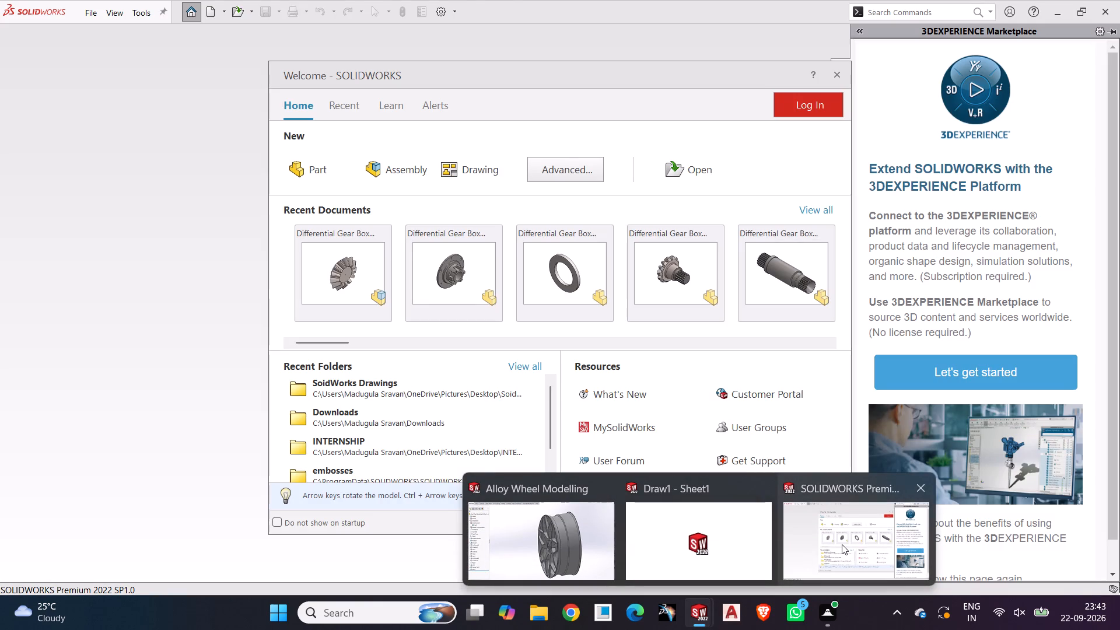
{"action": "left_click", "coordinate": [921, 488]}
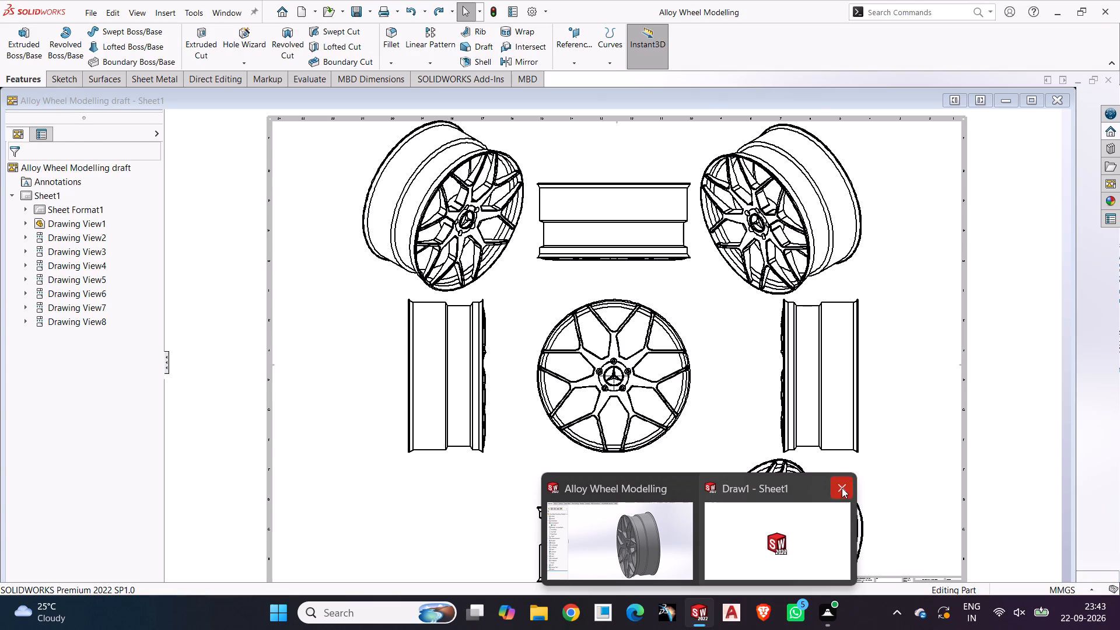
{"action": "left_click", "coordinate": [842, 488]}
{"action": "left_click", "coordinate": [316, 314]}
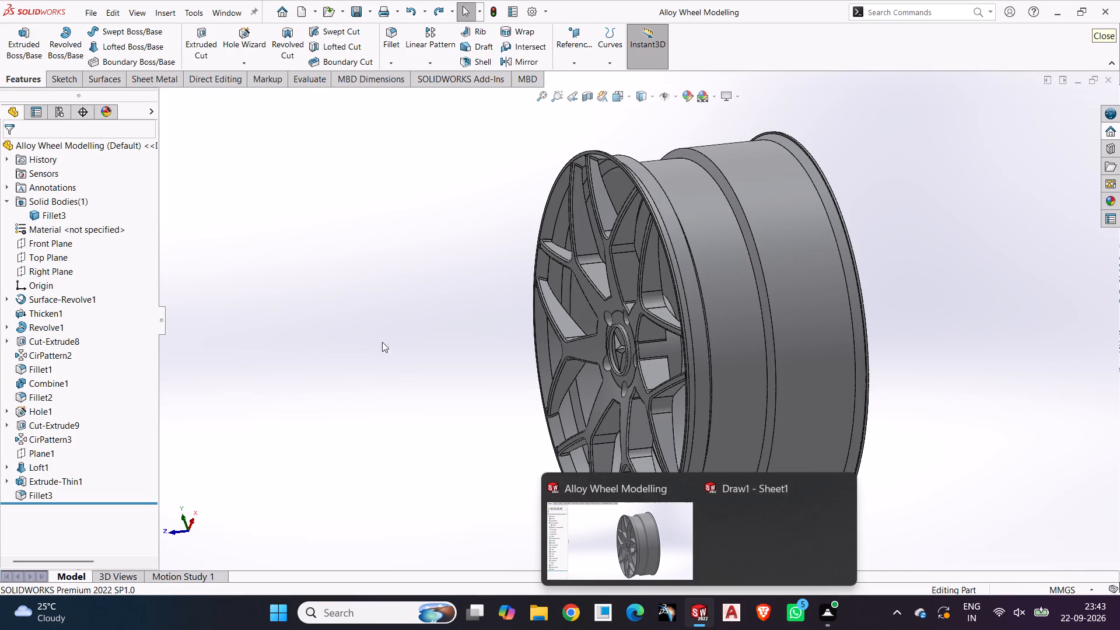
Examine the finished wheel model from the front and back, including the spokes, hub, lug holes and rim.
{"action": "middle_click_drag", "start_coordinate": [384, 356], "coordinate": [481, 360]}
{"action": "scroll", "coordinate": [1023, 331], "scroll_direction": "up", "scroll_amount": 2}
{"action": "scroll", "coordinate": [889, 339], "scroll_direction": "down", "scroll_amount": 5}
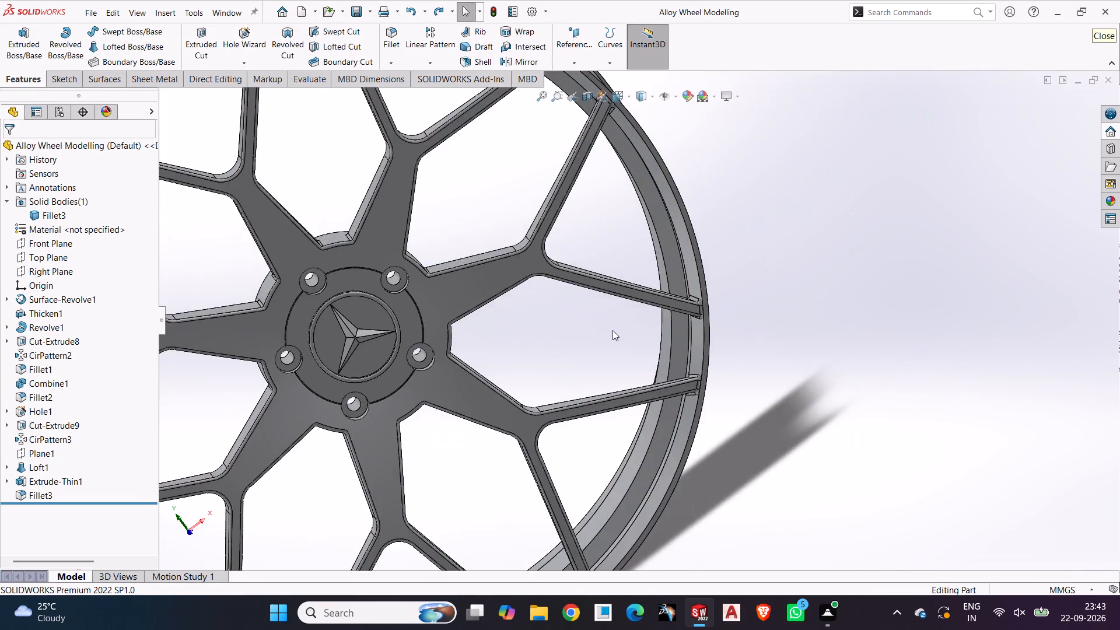
{"action": "scroll", "coordinate": [612, 330], "scroll_direction": "down", "scroll_amount": 3}
{"action": "middle_click_drag", "start_coordinate": [612, 330], "coordinate": [576, 348]}
{"action": "scroll", "coordinate": [575, 348], "scroll_direction": "up", "scroll_amount": 1}
{"action": "middle_click_drag", "start_coordinate": [911, 265], "coordinate": [674, 397]}
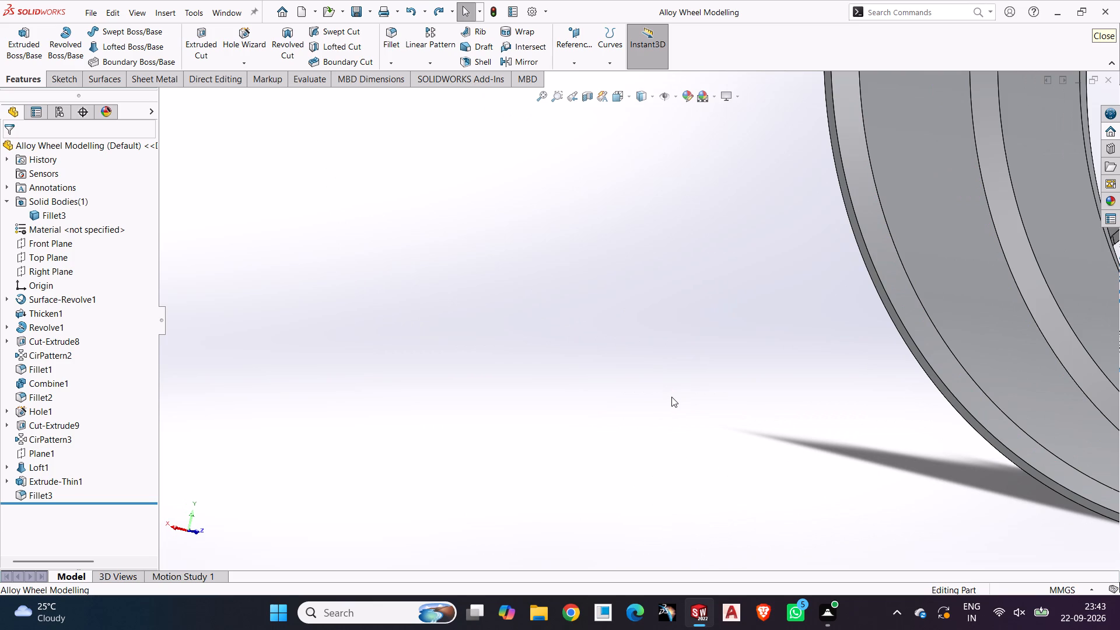
{"action": "scroll", "coordinate": [534, 492], "scroll_direction": "up", "scroll_amount": 2}
{"action": "scroll", "coordinate": [806, 356], "scroll_direction": "up", "scroll_amount": 1}
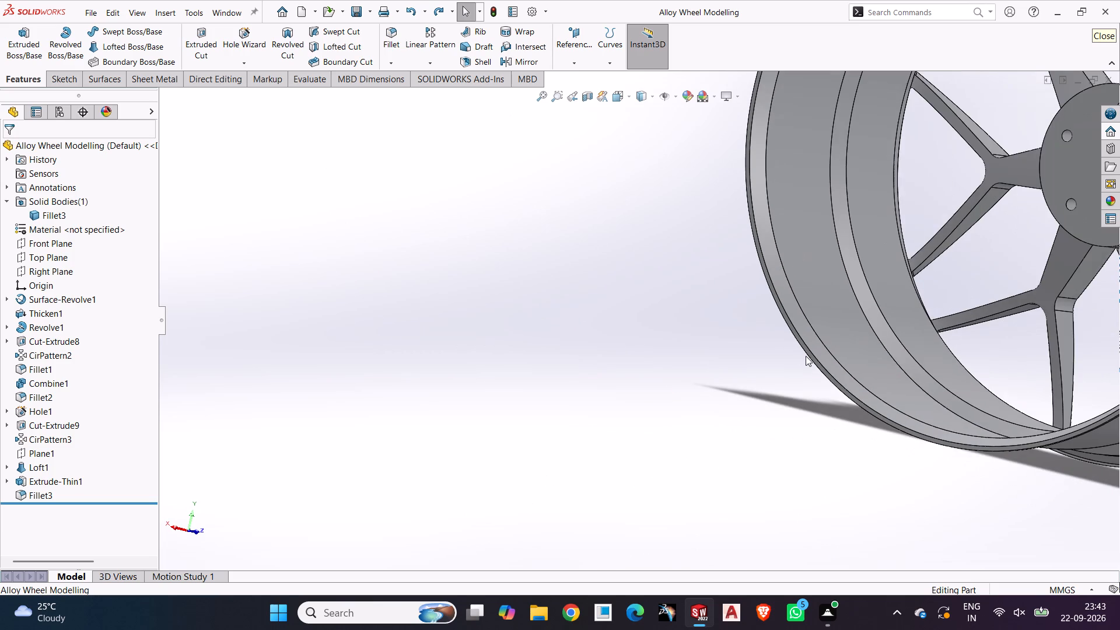
{"action": "middle_click_drag", "start_coordinate": [780, 295], "coordinate": [832, 340]}
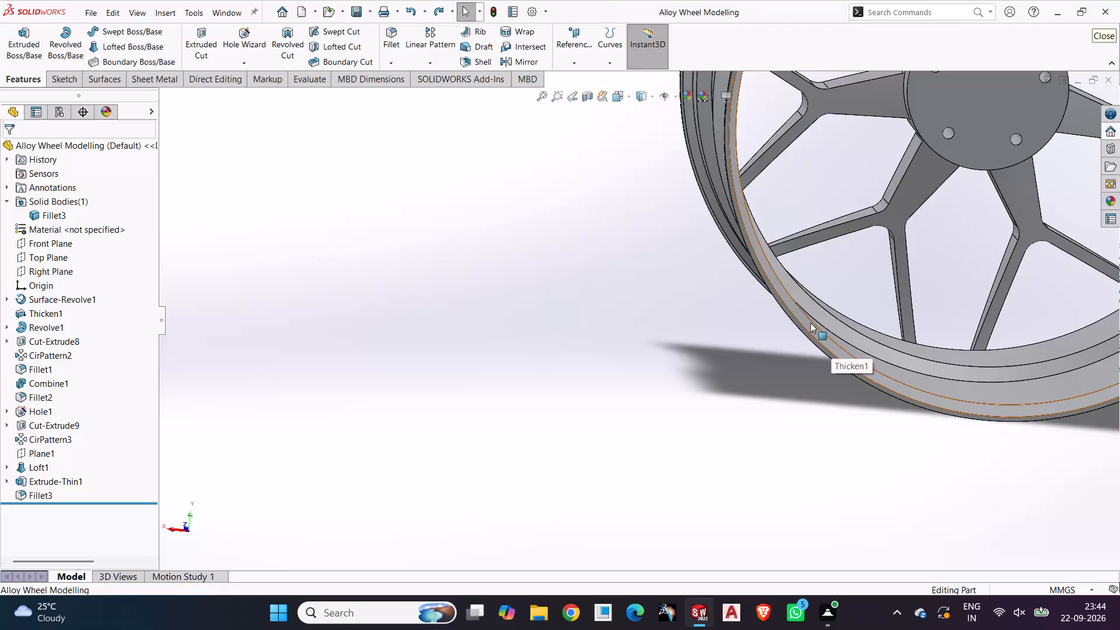
Examine the wheel model from the front, side and back, including the rim barrel, spokes and rear hub face.
{"action": "scroll", "coordinate": [610, 344], "scroll_direction": "up", "scroll_amount": 2}
{"action": "middle_click_drag", "start_coordinate": [610, 344], "coordinate": [766, 421]}
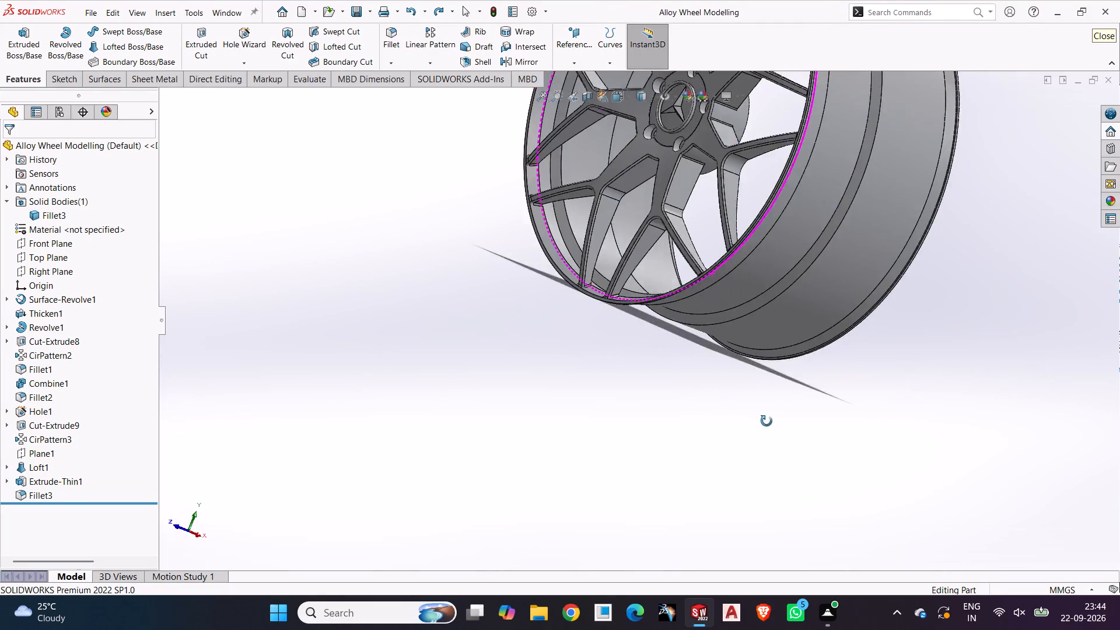
{"action": "middle_click_drag", "start_coordinate": [766, 421], "coordinate": [617, 394]}
{"action": "scroll", "coordinate": [1051, 92], "scroll_direction": "down", "scroll_amount": 4}
{"action": "scroll", "coordinate": [428, 296], "scroll_direction": "up", "scroll_amount": 4}
{"action": "middle_click_drag", "start_coordinate": [439, 288], "coordinate": [564, 313]}
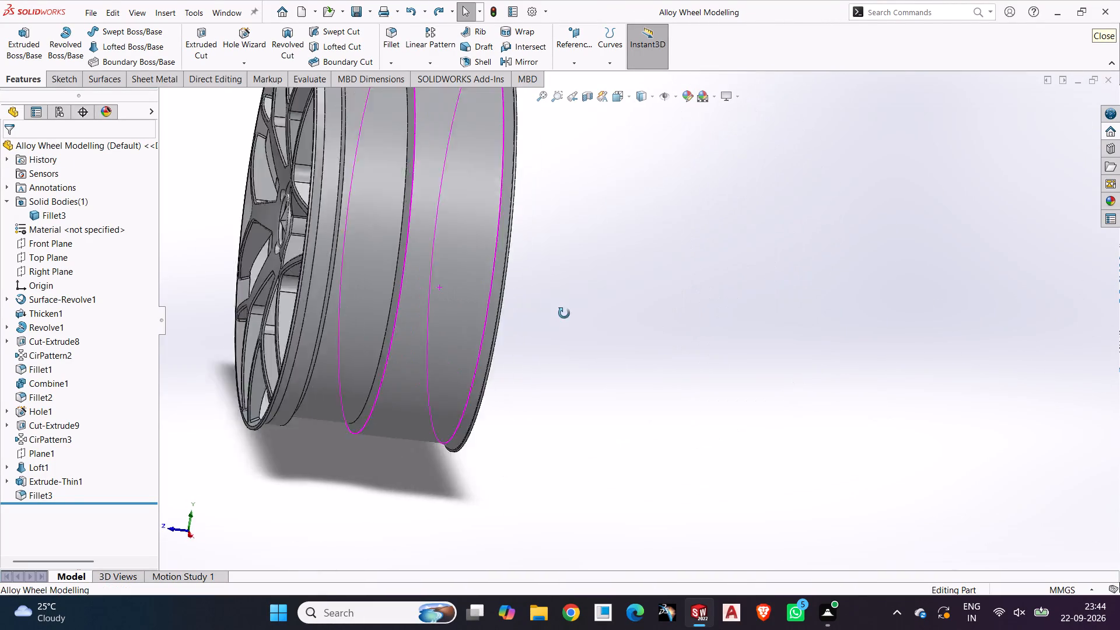
{"action": "middle_click_drag", "start_coordinate": [564, 313], "coordinate": [572, 323]}
{"action": "scroll", "coordinate": [323, 180], "scroll_direction": "up", "scroll_amount": 4}
{"action": "middle_click_drag", "start_coordinate": [287, 236], "coordinate": [331, 297]}
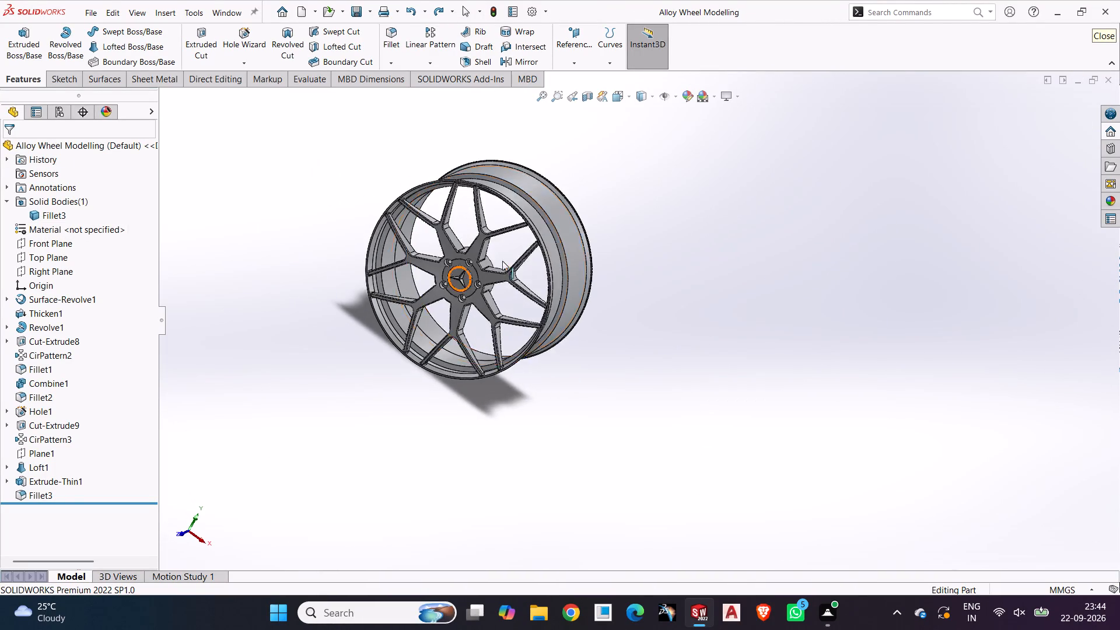
{"action": "scroll", "coordinate": [521, 258], "scroll_direction": "down", "scroll_amount": 8}
{"action": "scroll", "coordinate": [409, 310], "scroll_direction": "up", "scroll_amount": 3}
{"action": "scroll", "coordinate": [500, 608], "scroll_direction": "up", "scroll_amount": 1}
{"action": "middle_click_drag", "start_coordinate": [860, 386], "coordinate": [838, 348]}
{"action": "scroll", "coordinate": [831, 372], "scroll_direction": "up", "scroll_amount": 1}
{"action": "left_click", "coordinate": [973, 332]}
{"action": "middle_click_drag", "start_coordinate": [972, 332], "coordinate": [828, 374]}
{"action": "scroll", "coordinate": [896, 343], "scroll_direction": "up", "scroll_amount": 1}
{"action": "middle_click_drag", "start_coordinate": [900, 323], "coordinate": [857, 344]}
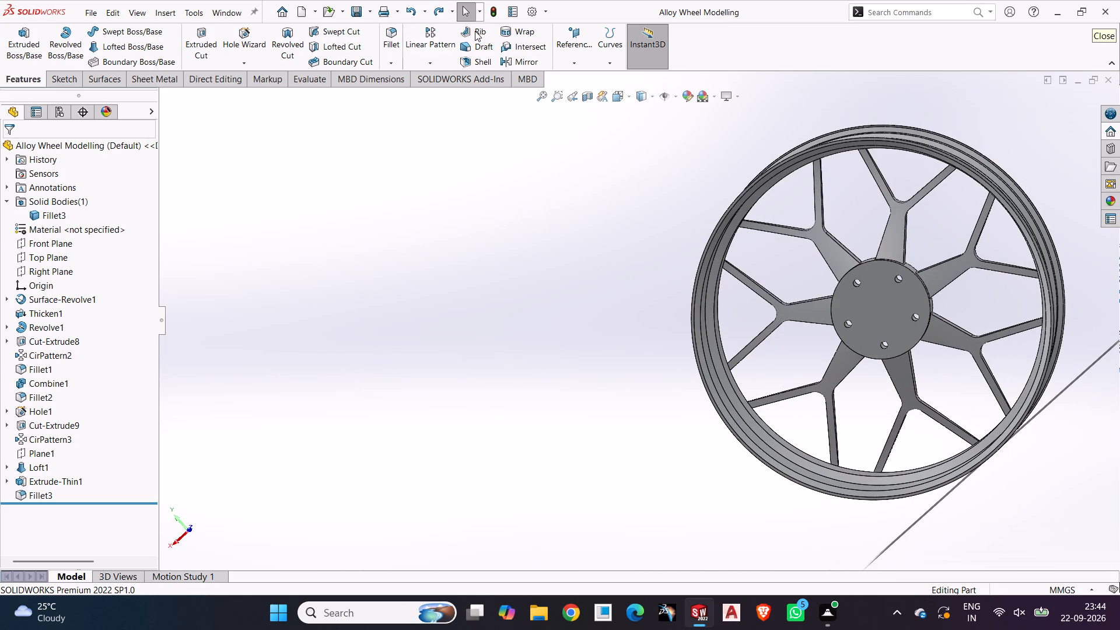
Apply a constant-size 2 mm symmetric fillet to the cylindrical side face of the hub at the wheel's back.
{"action": "left_click", "coordinate": [394, 43]}
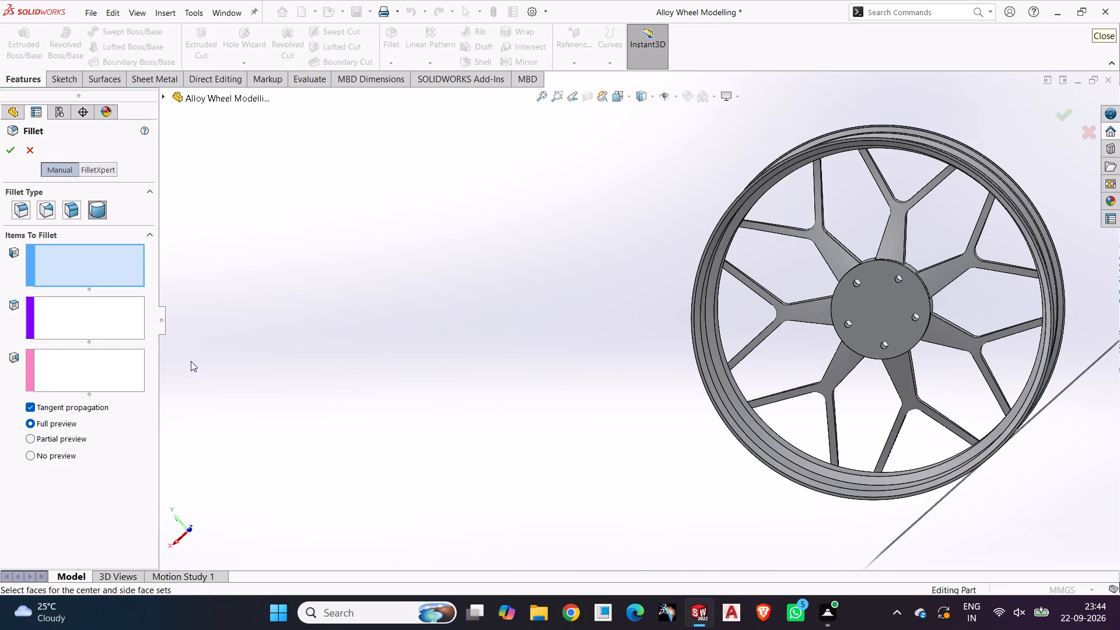
{"action": "left_click", "coordinate": [9, 208]}
{"action": "left_click", "coordinate": [15, 209]}
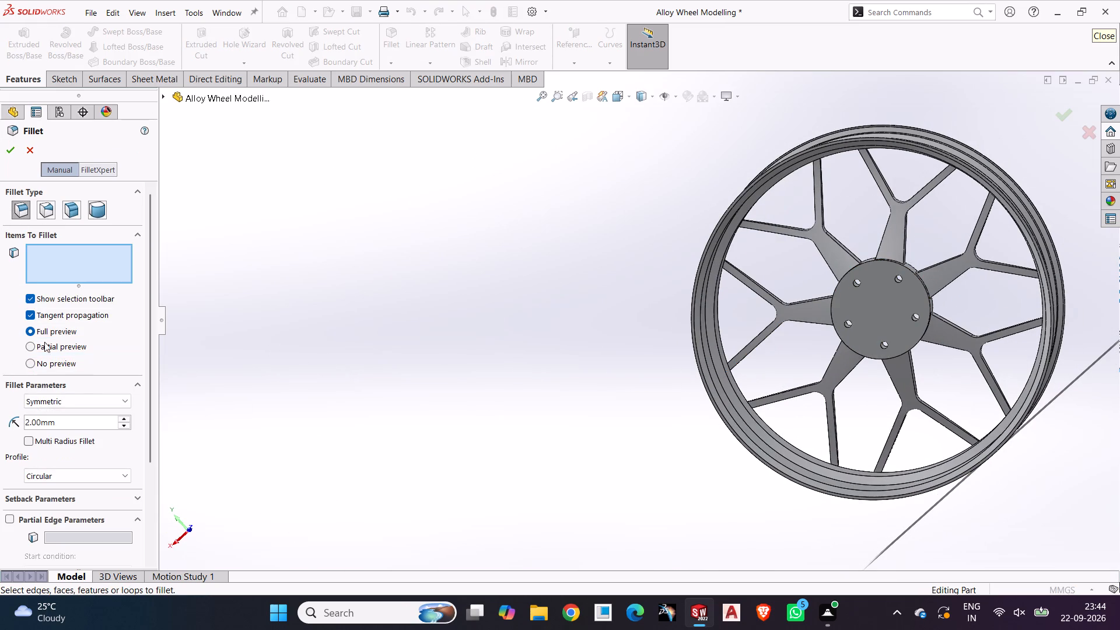
{"action": "scroll", "coordinate": [918, 240], "scroll_direction": "down", "scroll_amount": 4}
{"action": "scroll", "coordinate": [823, 320], "scroll_direction": "down", "scroll_amount": 3}
{"action": "middle_click_drag", "start_coordinate": [749, 318], "coordinate": [752, 358]}
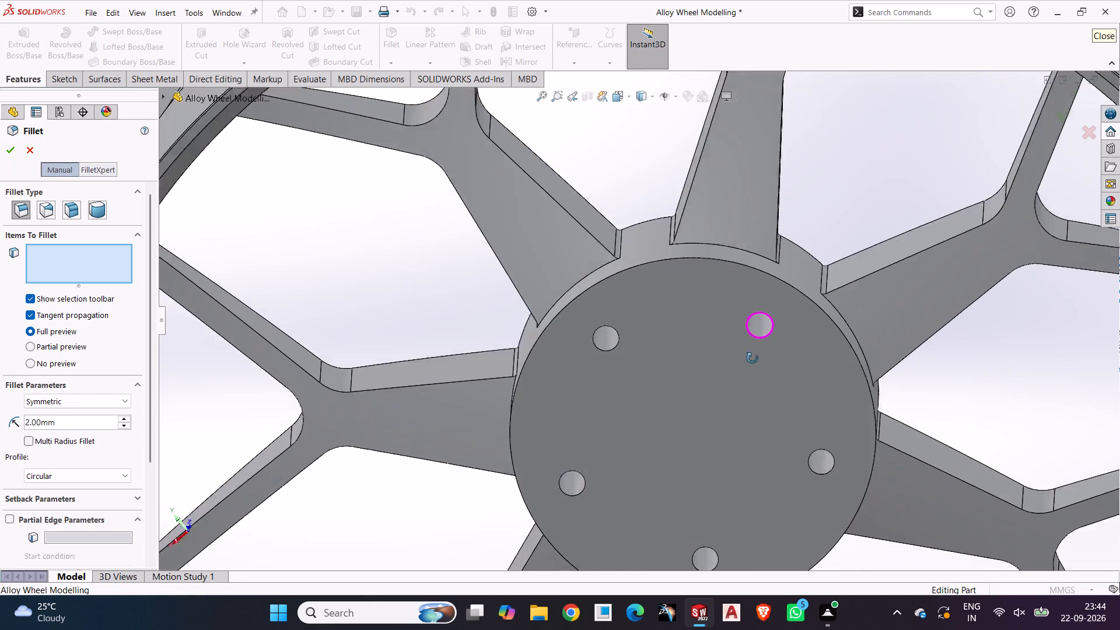
{"action": "middle_click_drag", "start_coordinate": [752, 358], "coordinate": [745, 416]}
{"action": "left_click", "coordinate": [732, 247]}
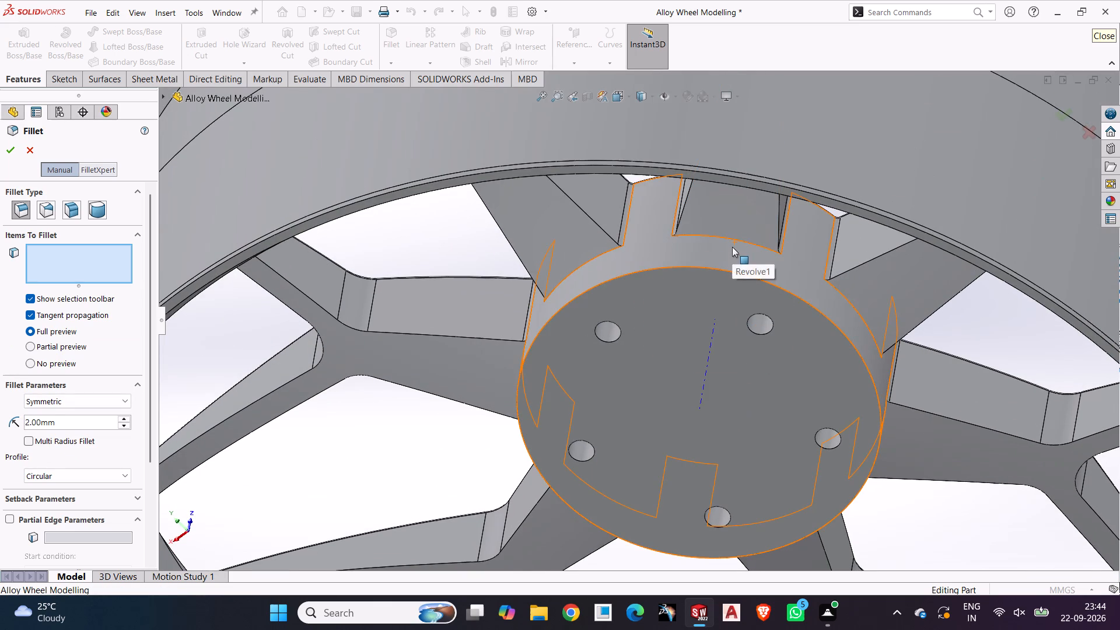
{"action": "left_click", "coordinate": [2, 153]}
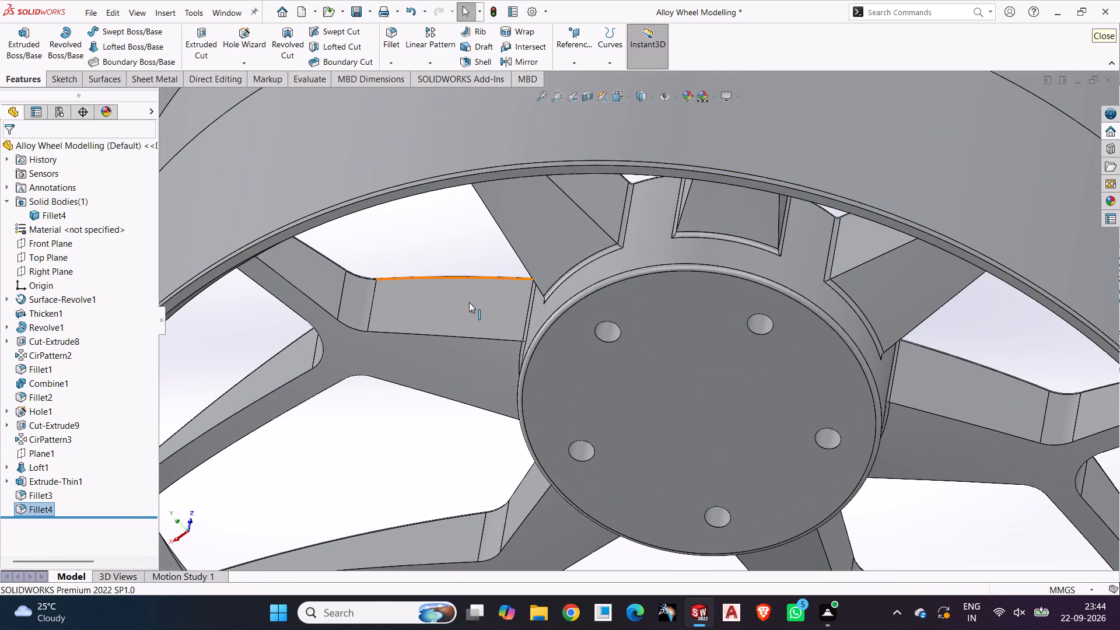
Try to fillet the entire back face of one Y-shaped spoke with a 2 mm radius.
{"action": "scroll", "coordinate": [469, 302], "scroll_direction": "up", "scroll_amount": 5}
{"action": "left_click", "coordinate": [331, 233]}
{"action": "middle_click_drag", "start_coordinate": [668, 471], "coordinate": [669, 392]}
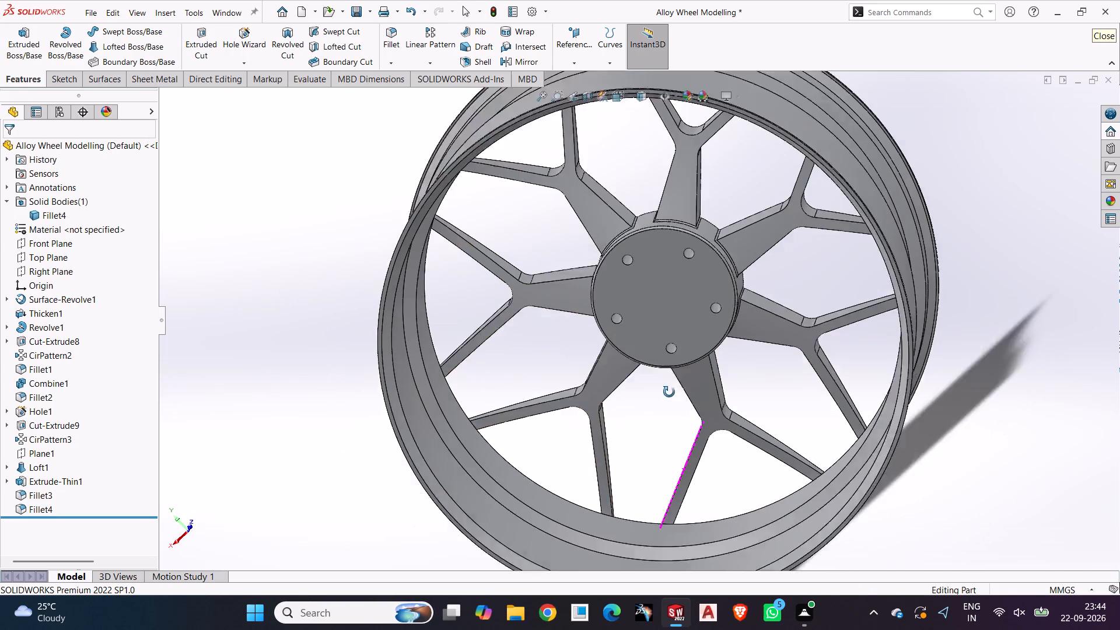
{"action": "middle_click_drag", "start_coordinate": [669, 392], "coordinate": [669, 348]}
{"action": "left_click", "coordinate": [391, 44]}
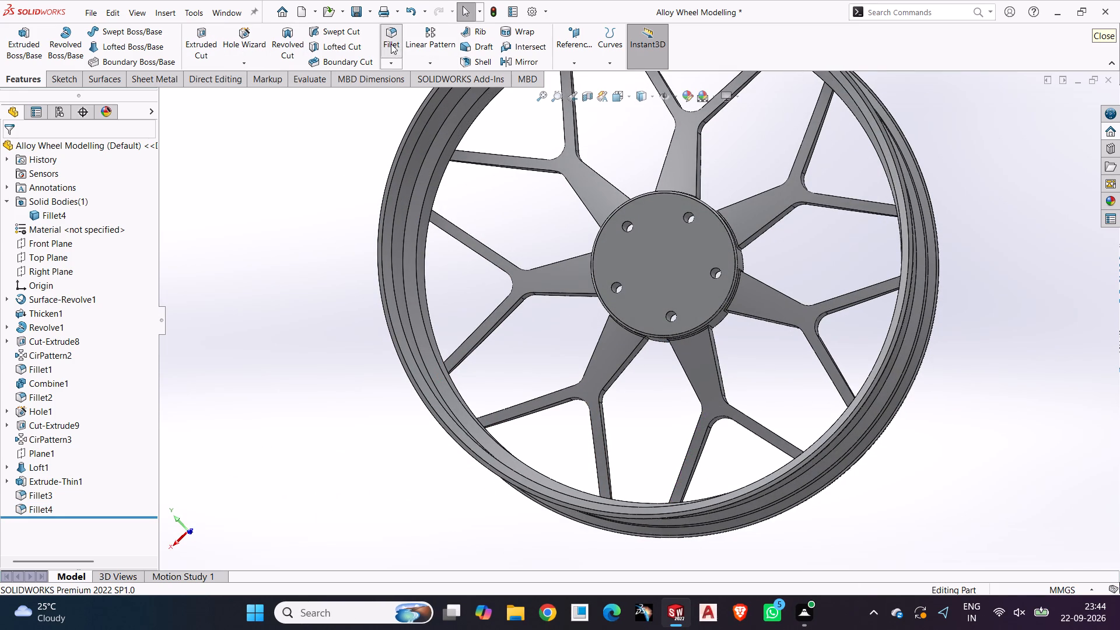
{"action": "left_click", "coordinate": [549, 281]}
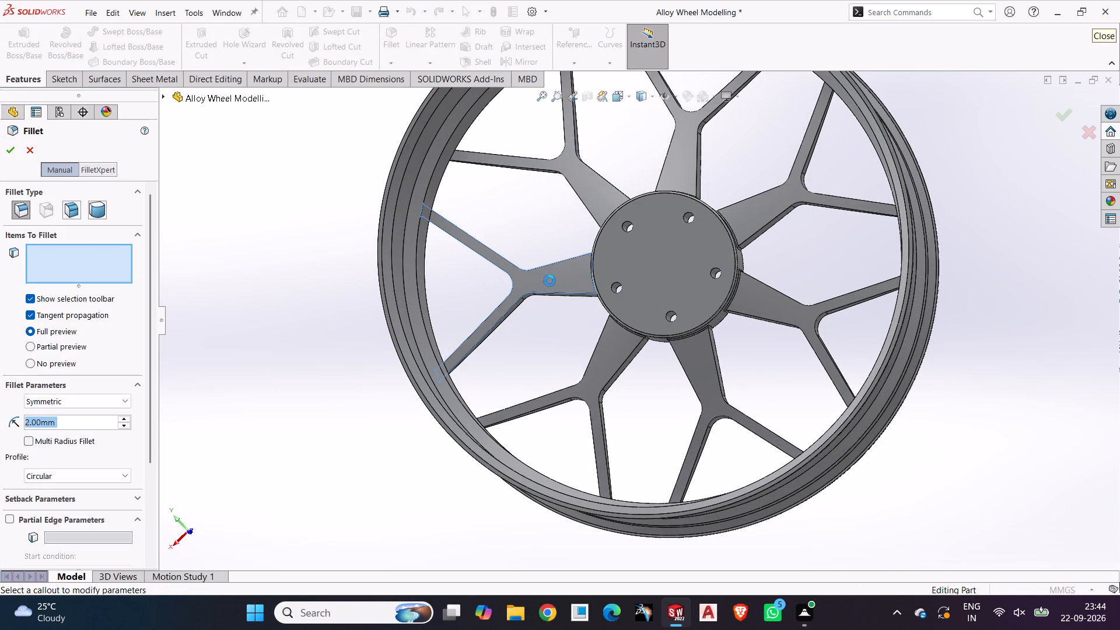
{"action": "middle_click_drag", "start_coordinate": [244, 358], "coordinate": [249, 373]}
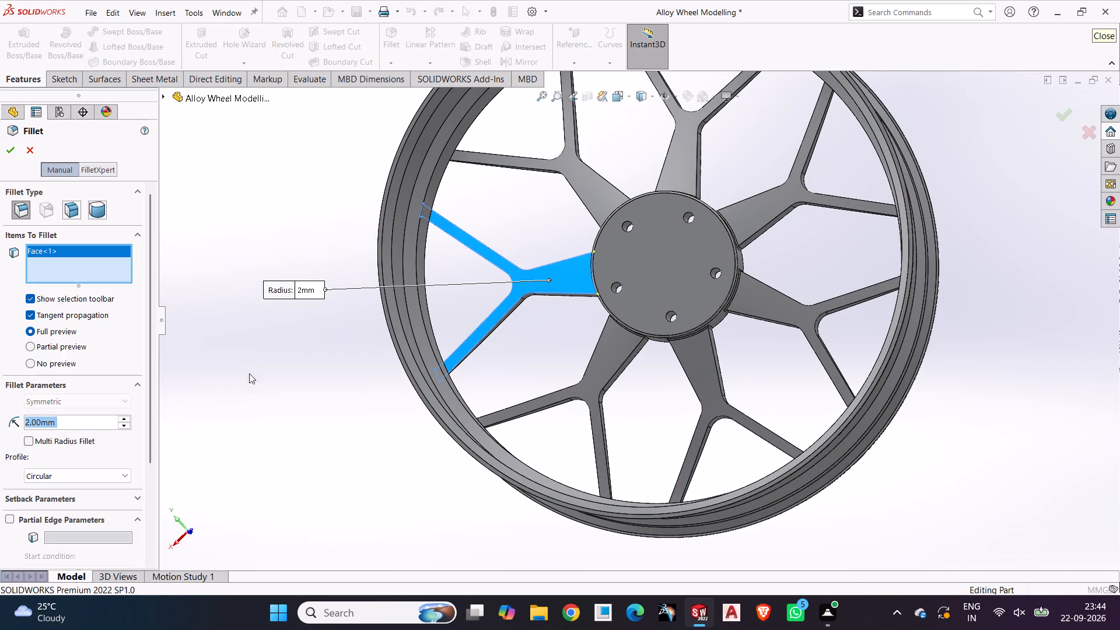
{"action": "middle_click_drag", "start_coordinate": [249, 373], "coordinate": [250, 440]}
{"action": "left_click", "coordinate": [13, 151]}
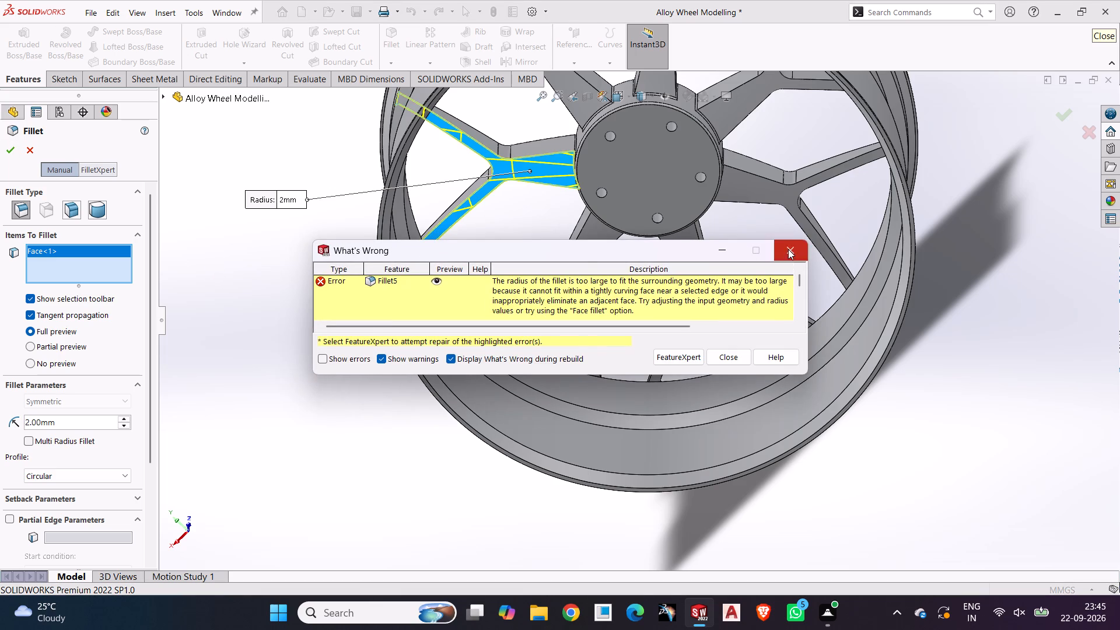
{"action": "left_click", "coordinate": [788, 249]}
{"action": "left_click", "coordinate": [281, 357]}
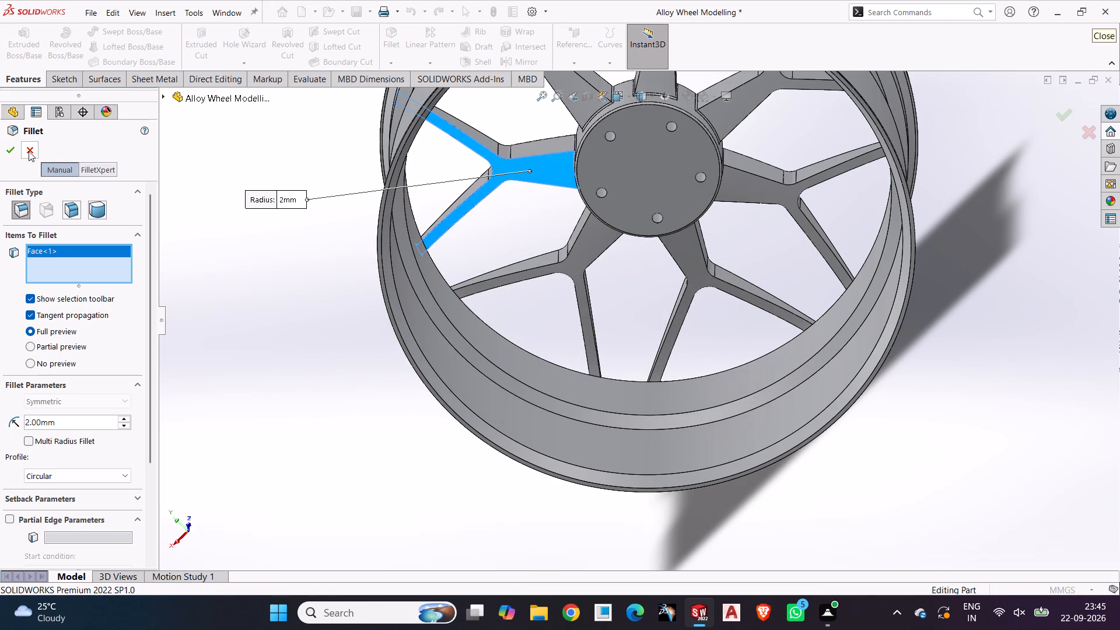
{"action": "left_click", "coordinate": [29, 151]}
Begin a 2 mm symmetric fillet with the three back edge chains of one Y-shaped spoke.
{"action": "left_click", "coordinate": [385, 43]}
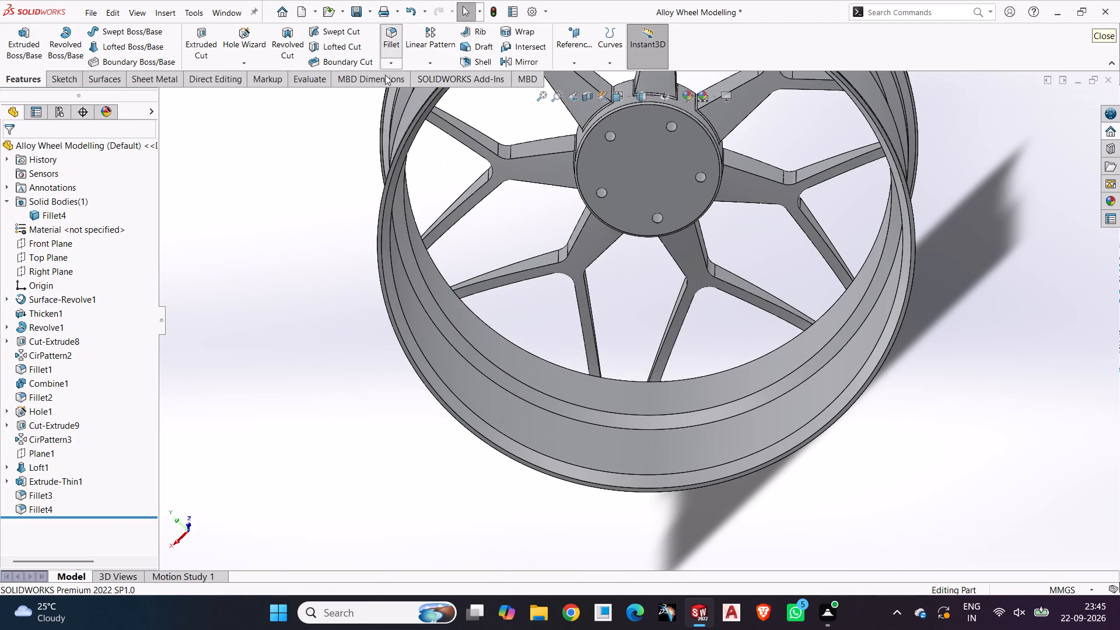
{"action": "left_click", "coordinate": [540, 156]}
{"action": "left_click", "coordinate": [540, 183]}
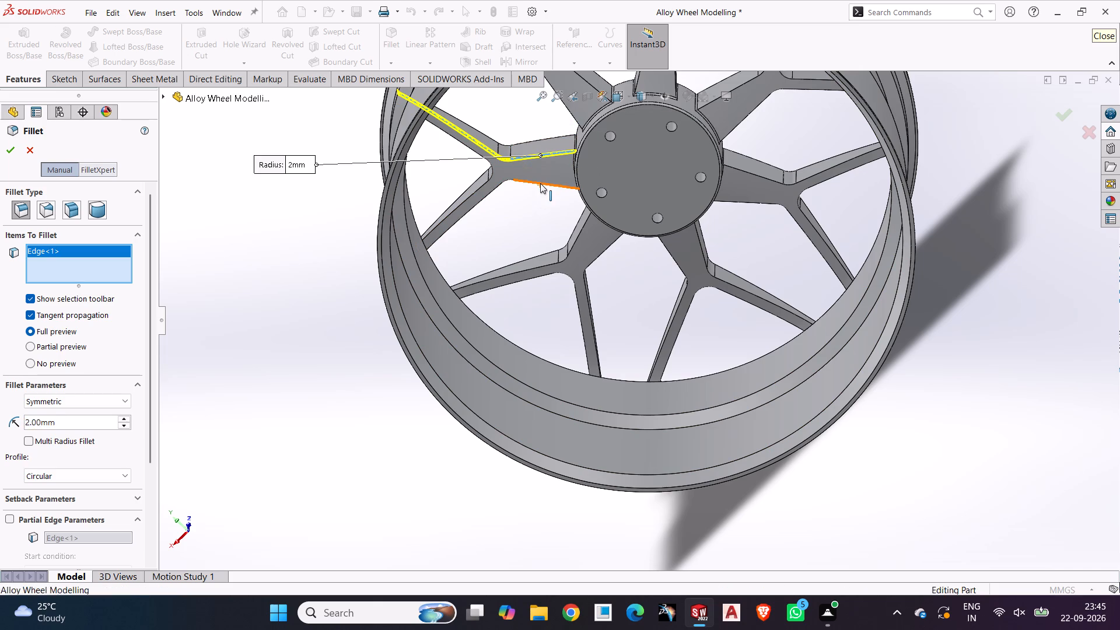
{"action": "left_click", "coordinate": [492, 166]}
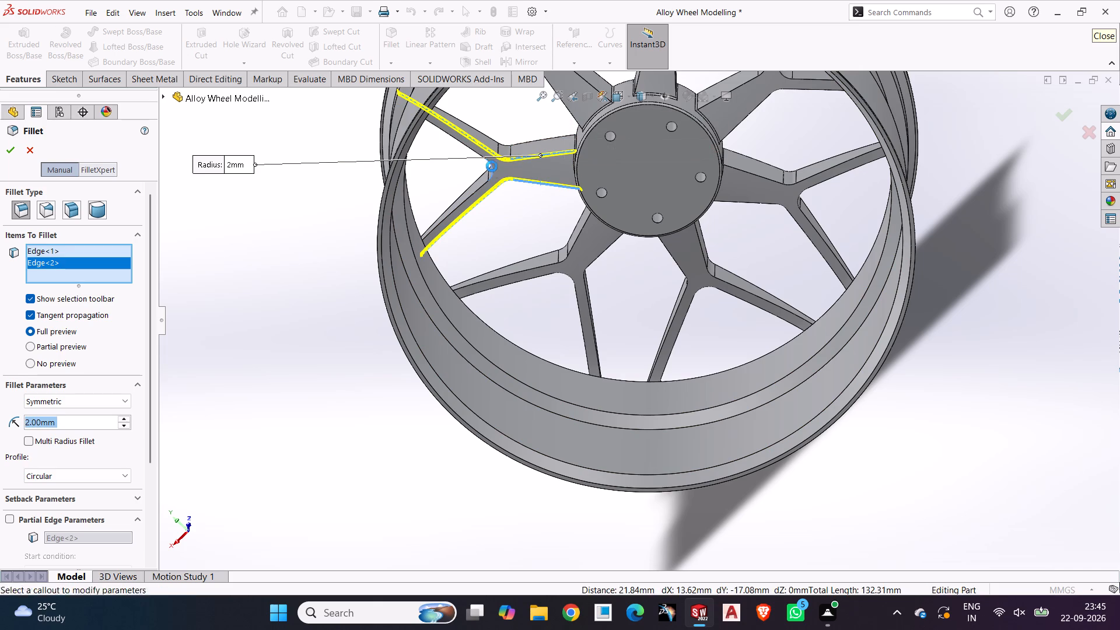
Add the back edges of the next two Y-shaped spokes, moving clockwise, to the 2 mm fillet.
{"action": "middle_click", "coordinate": [530, 220]}
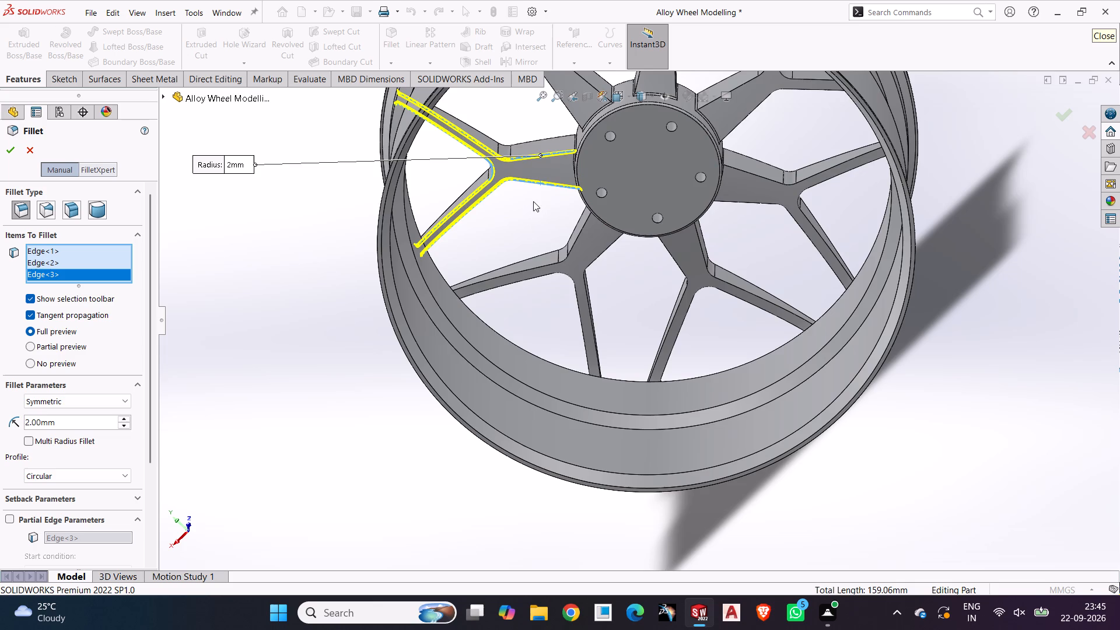
{"action": "scroll", "coordinate": [544, 152], "scroll_direction": "up", "scroll_amount": 2}
{"action": "middle_click_drag", "start_coordinate": [545, 151], "coordinate": [561, 94]}
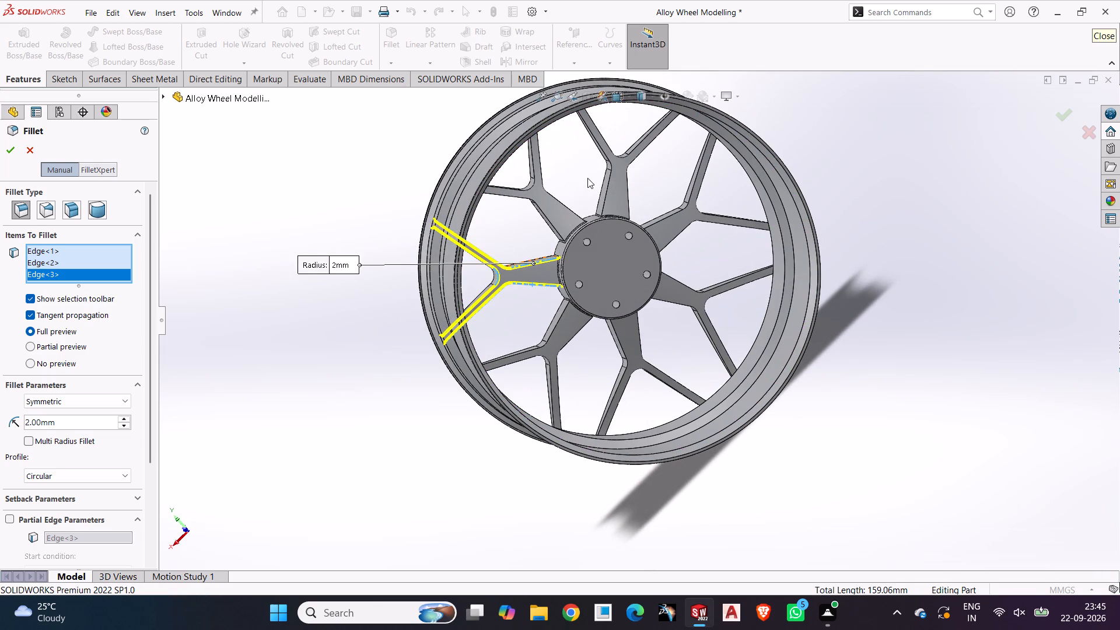
{"action": "middle_click_drag", "start_coordinate": [587, 178], "coordinate": [573, 166]}
{"action": "scroll", "coordinate": [574, 166], "scroll_direction": "down", "scroll_amount": 3}
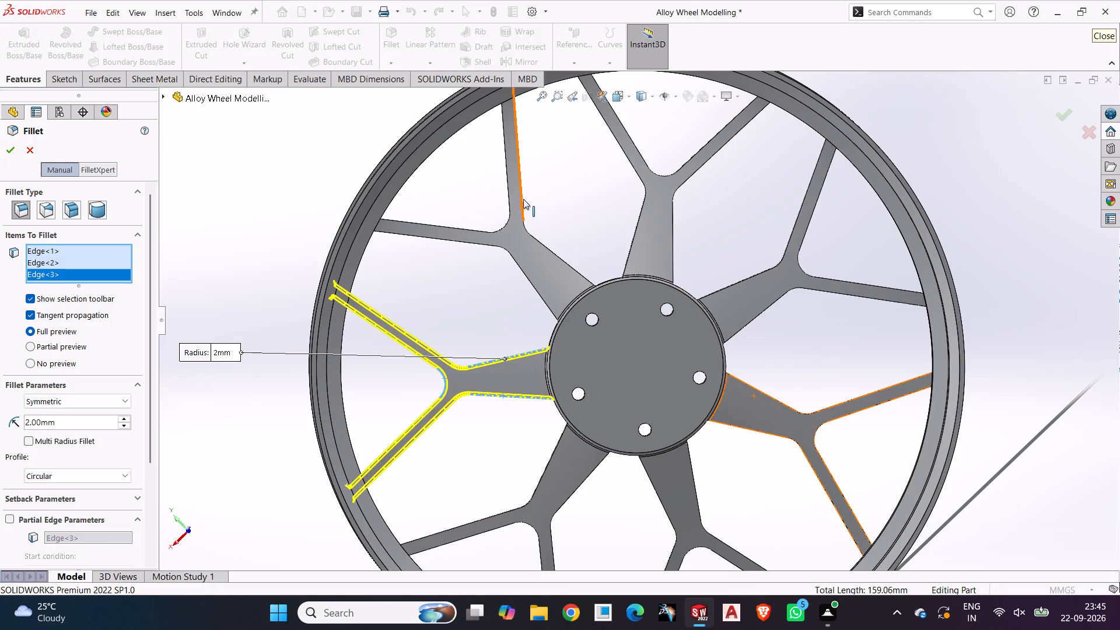
{"action": "left_click", "coordinate": [522, 198]}
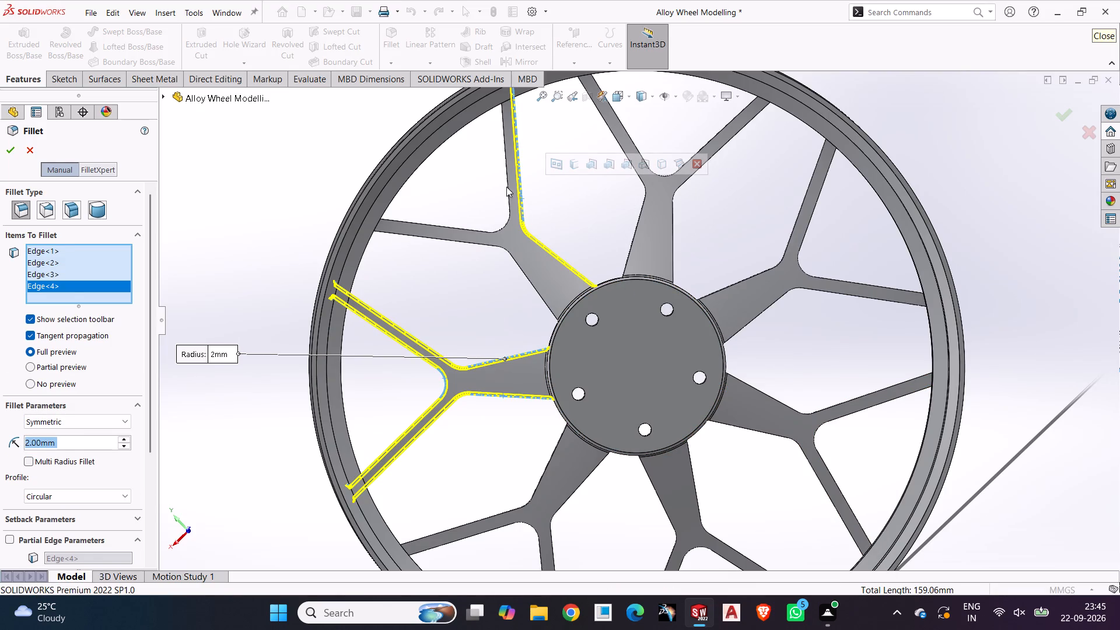
{"action": "left_click", "coordinate": [506, 186]}
{"action": "left_click", "coordinate": [481, 245]}
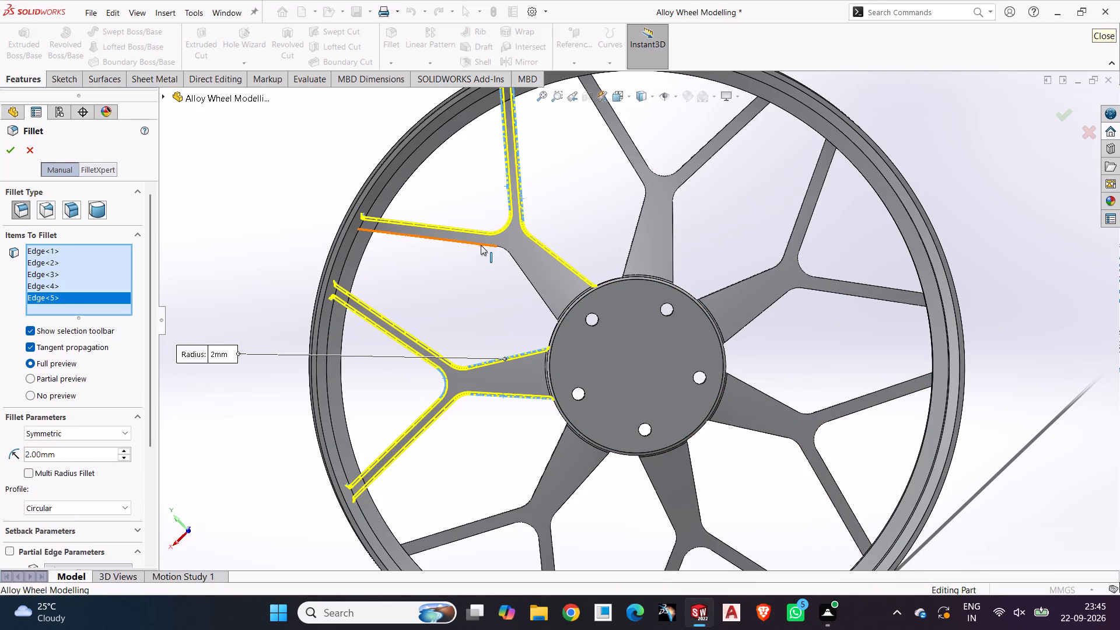
{"action": "left_click", "coordinate": [629, 132]}
{"action": "left_click", "coordinate": [624, 153]}
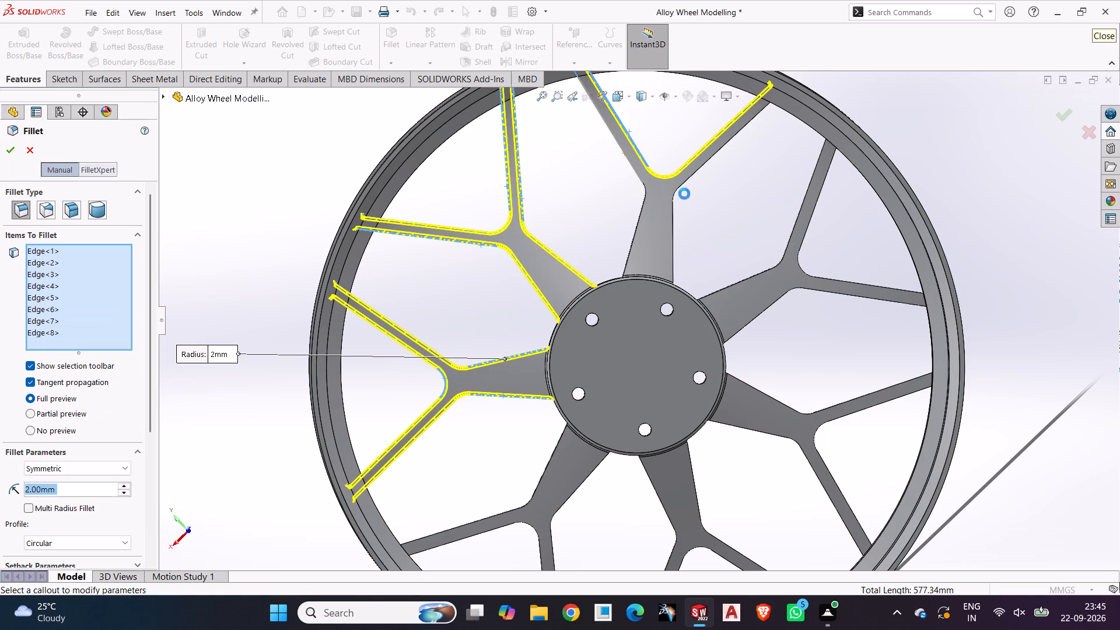
{"action": "left_click", "coordinate": [698, 171]}
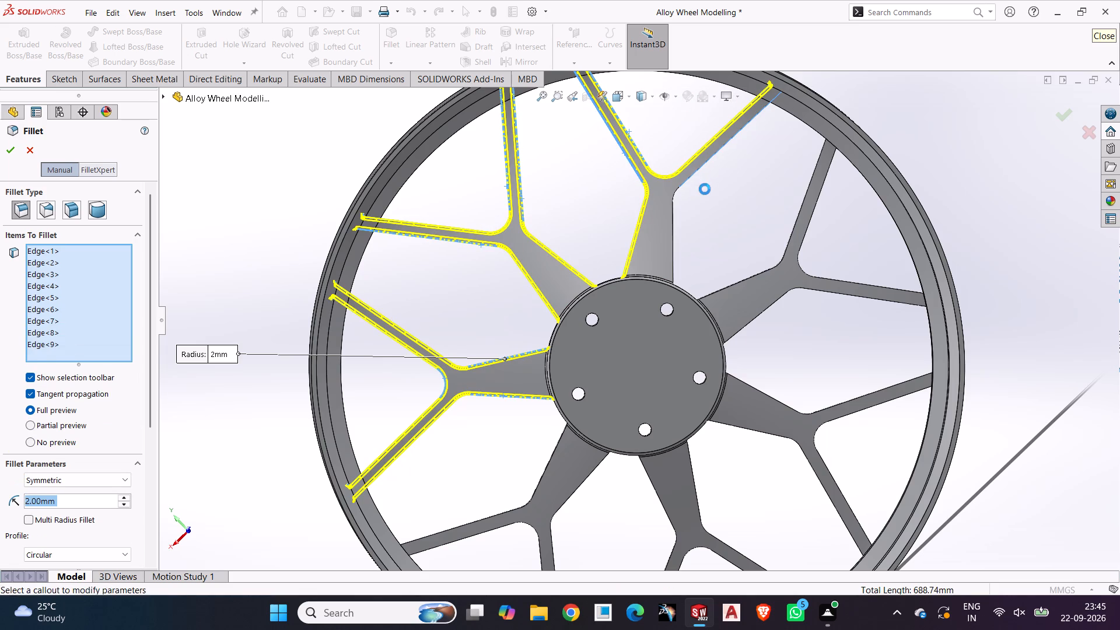
Add the back edges of the fourth and fifth Y-shaped spokes, continuing clockwise, to the 2 mm fillet.
{"action": "left_click", "coordinate": [809, 187]}
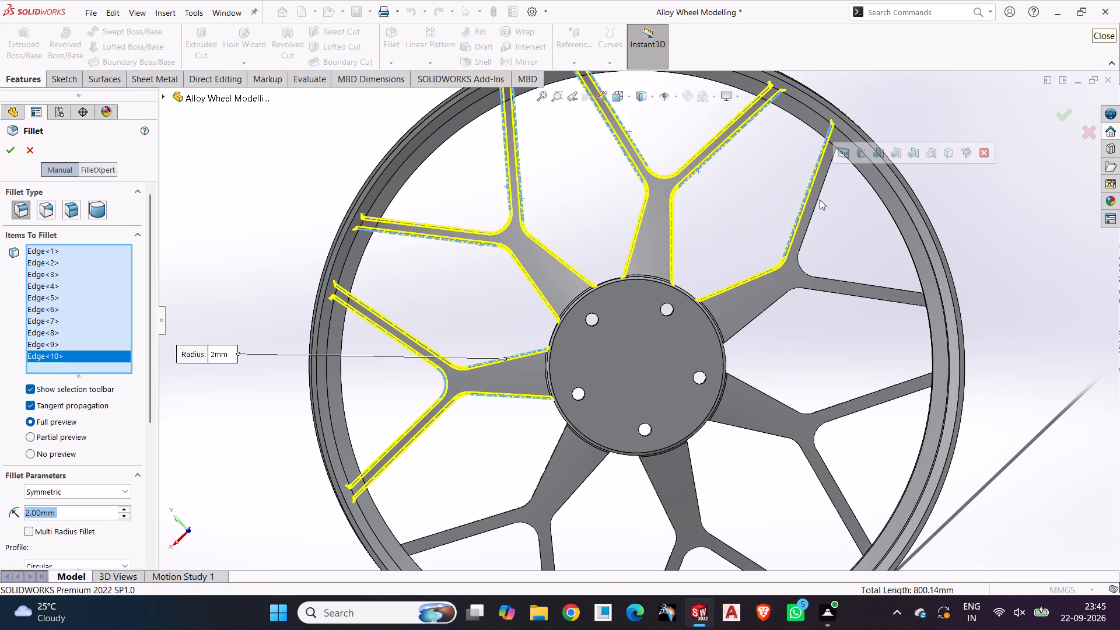
{"action": "left_click", "coordinate": [820, 198]}
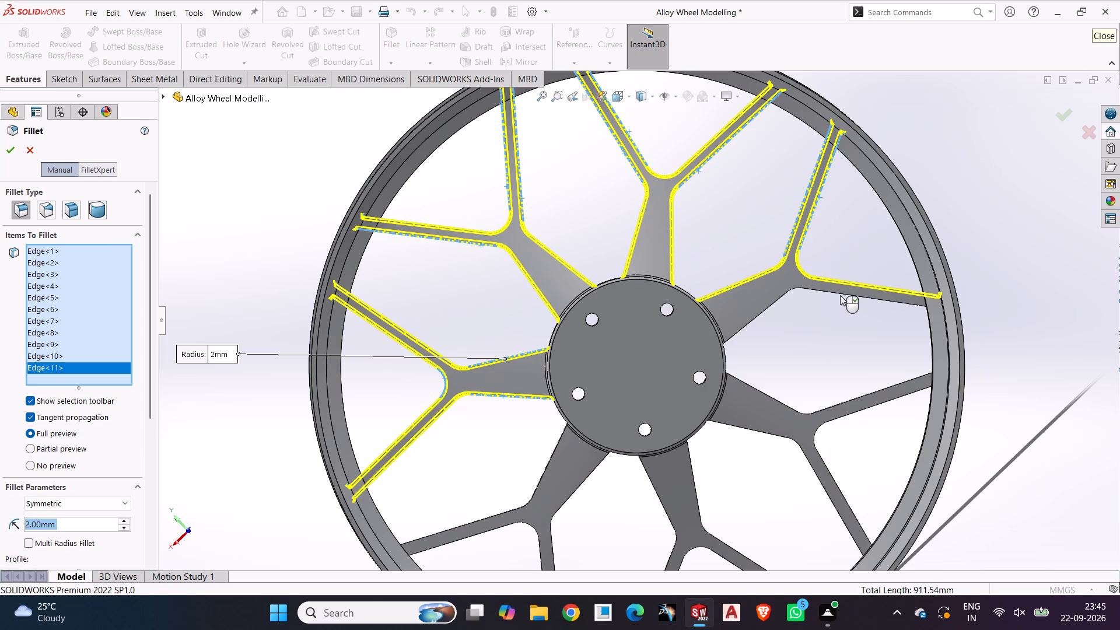
{"action": "left_click", "coordinate": [840, 295]}
{"action": "left_click", "coordinate": [850, 397]}
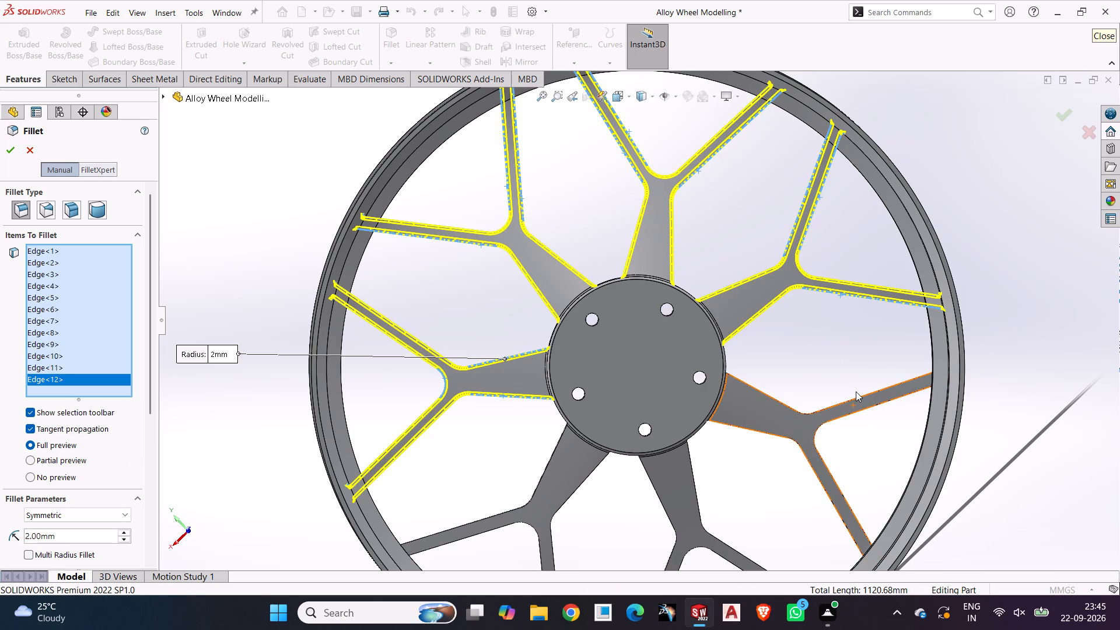
{"action": "left_click", "coordinate": [859, 396]}
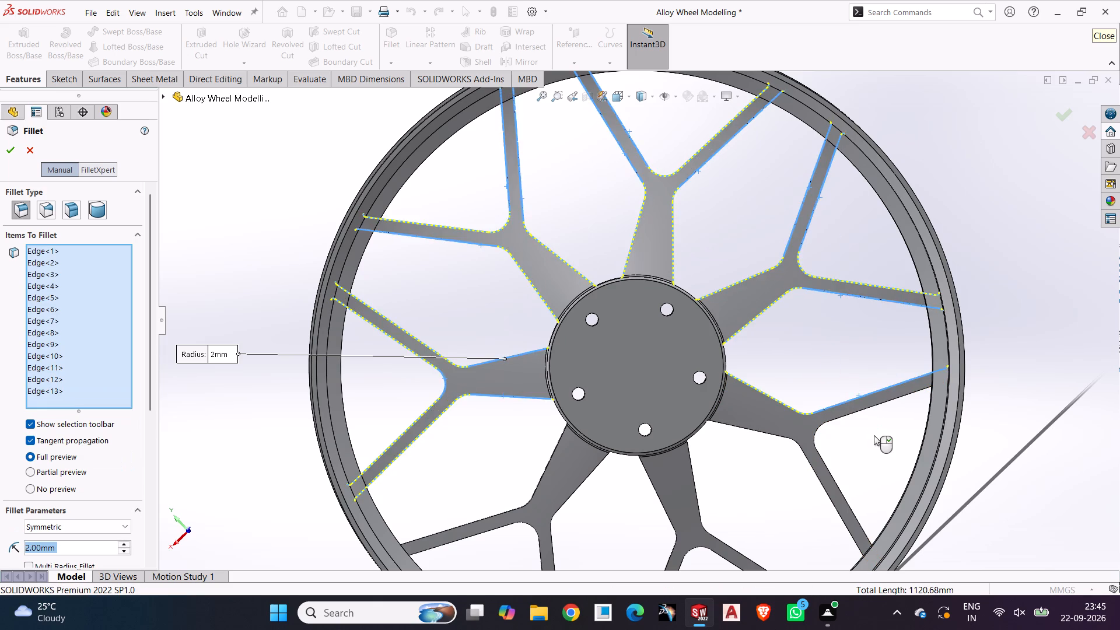
{"action": "left_click", "coordinate": [867, 409]}
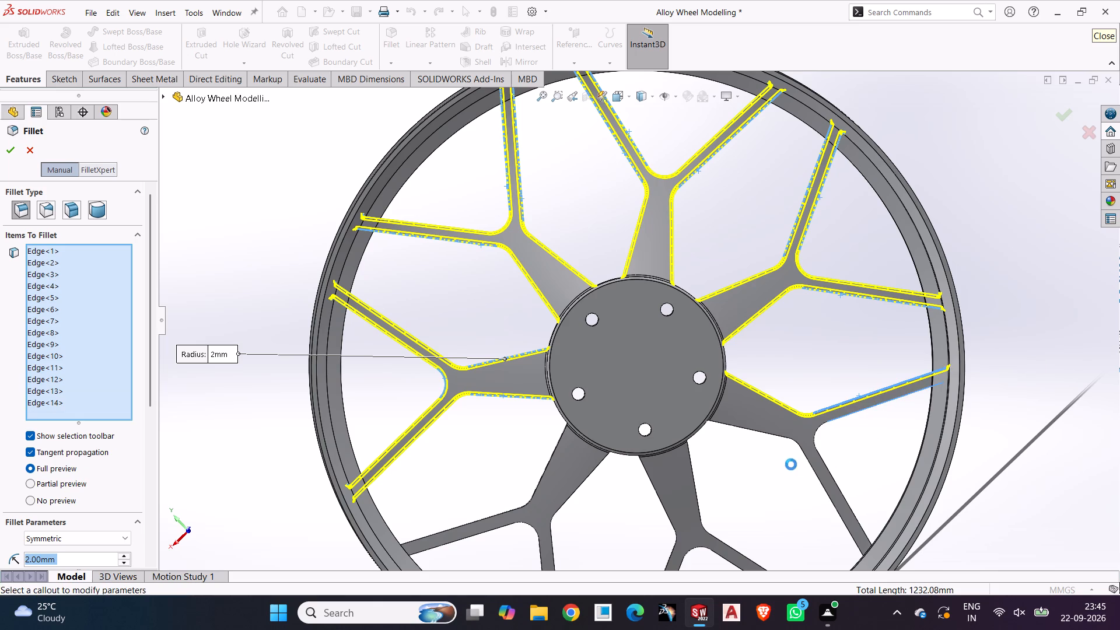
{"action": "left_click", "coordinate": [771, 434]}
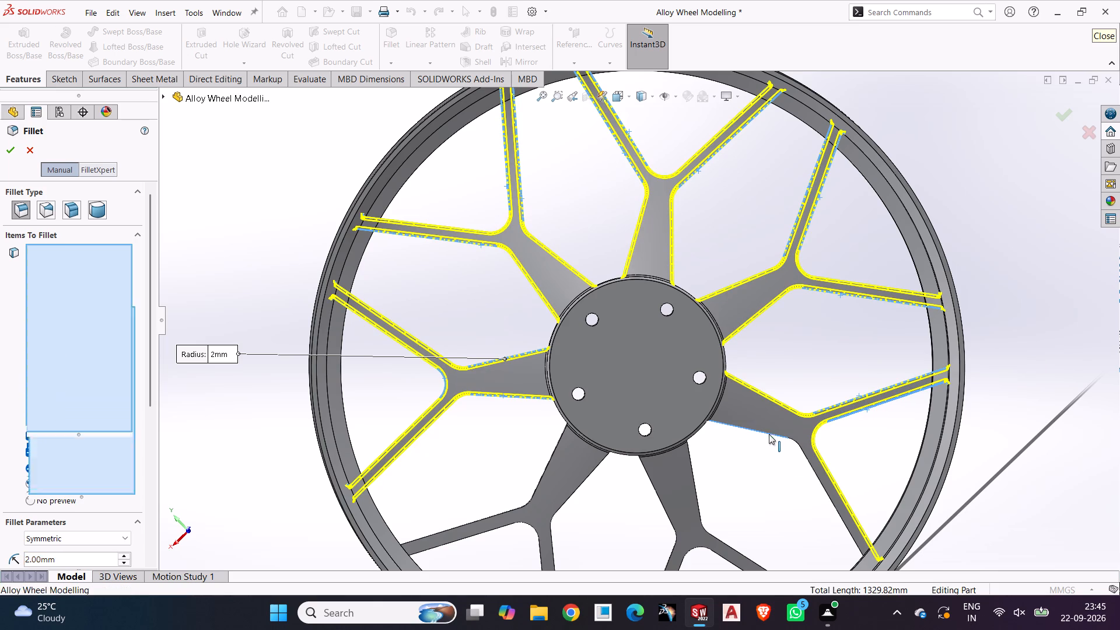
Add the back edges of the last two Y-shaped spokes and apply the 2 mm fillet to all seven spokes.
{"action": "middle_click_drag", "start_coordinate": [716, 475], "coordinate": [713, 497]}
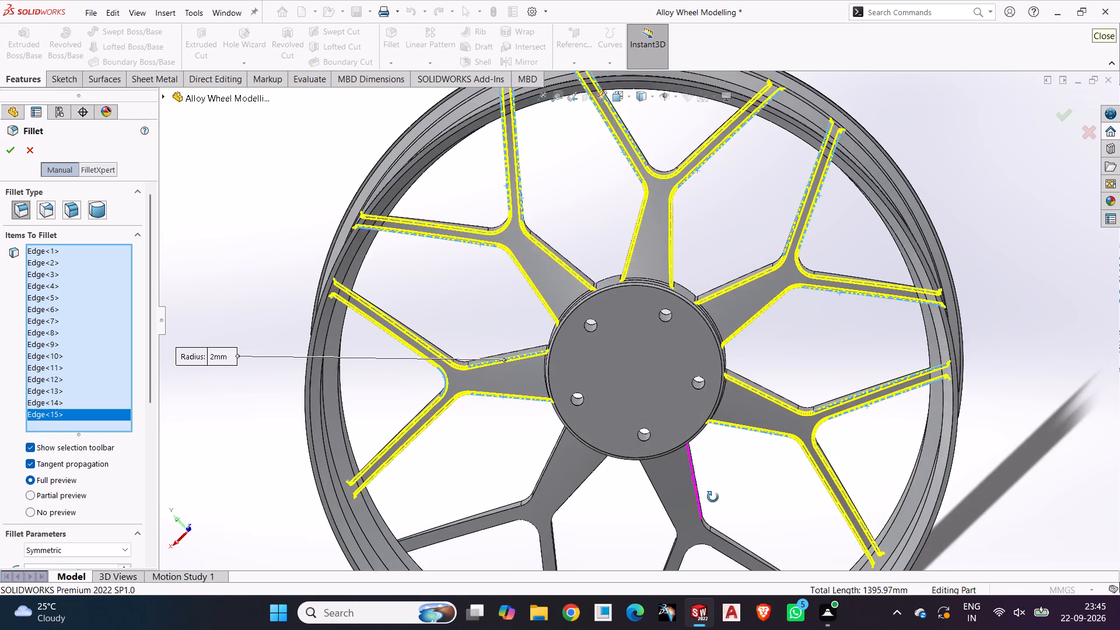
{"action": "middle_click_drag", "start_coordinate": [713, 497], "coordinate": [712, 500]}
{"action": "left_click", "coordinate": [693, 475]}
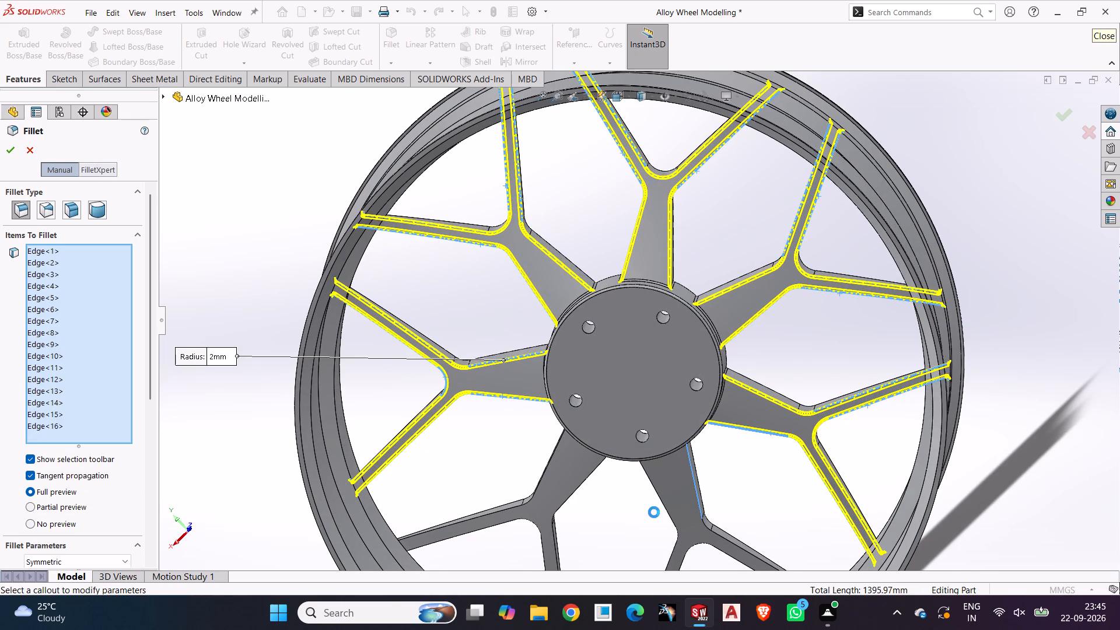
{"action": "left_click", "coordinate": [591, 472]}
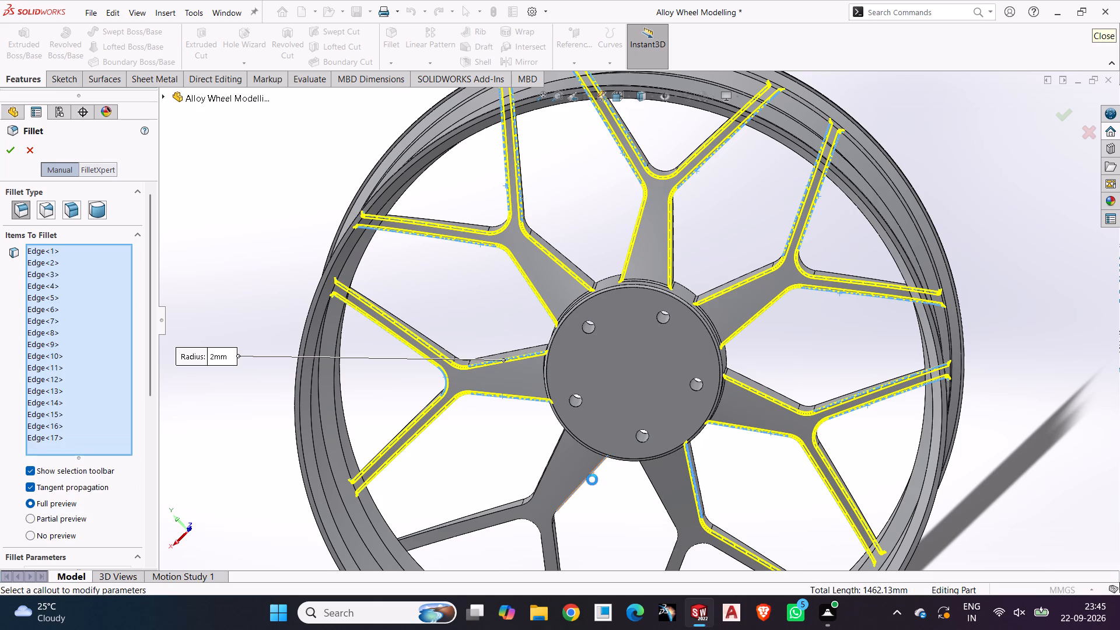
{"action": "middle_click_drag", "start_coordinate": [609, 502], "coordinate": [622, 497]}
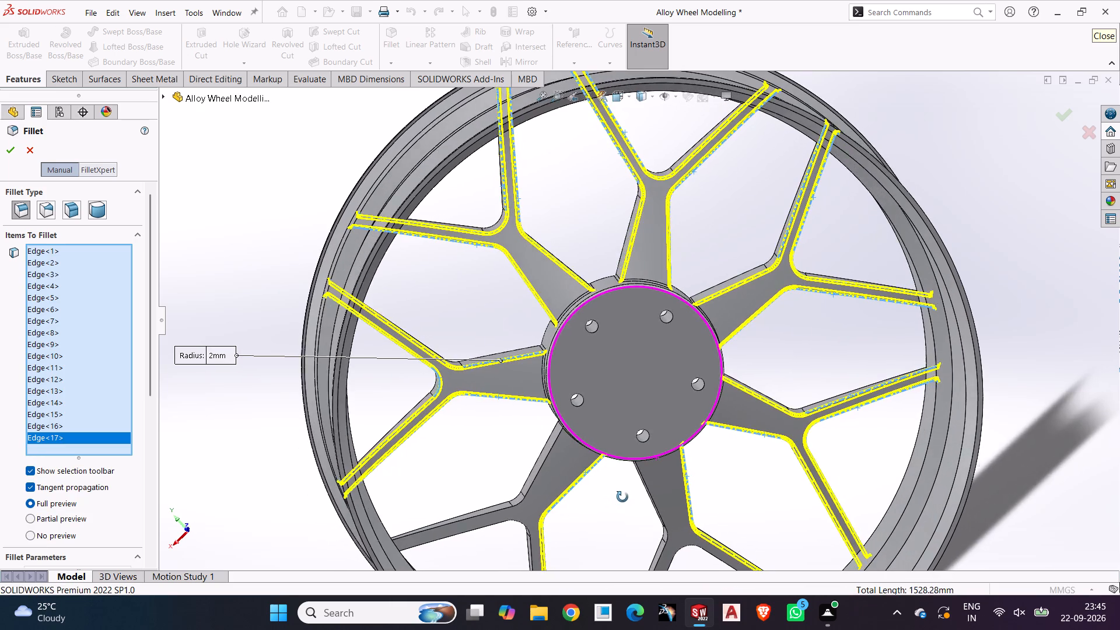
{"action": "middle_click_drag", "start_coordinate": [622, 497], "coordinate": [633, 499]}
{"action": "left_click", "coordinate": [642, 493]}
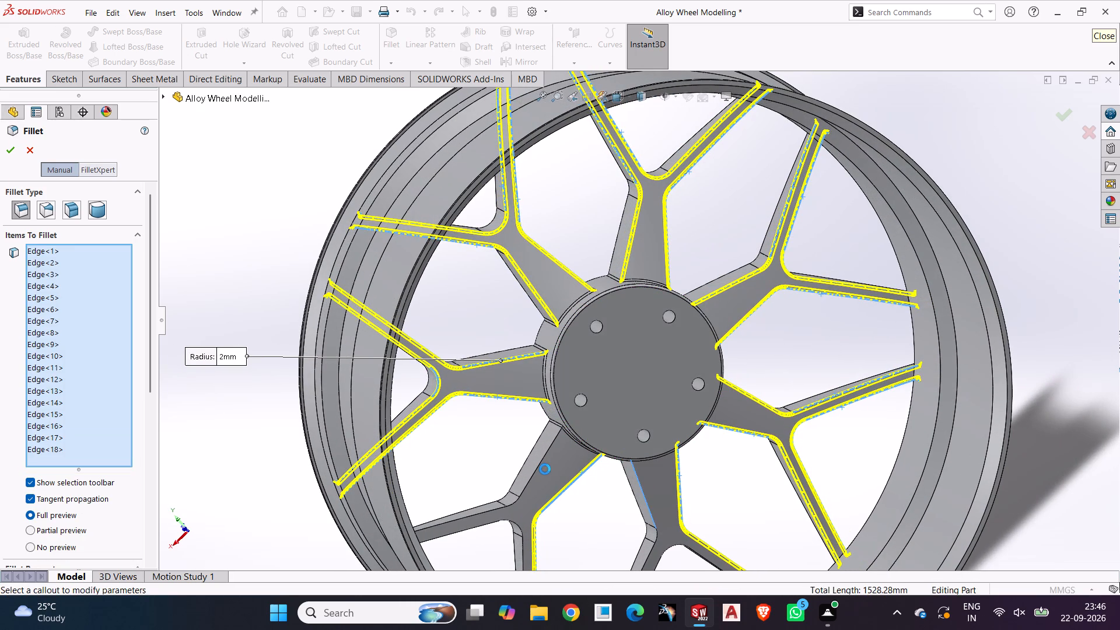
{"action": "left_click", "coordinate": [545, 452]}
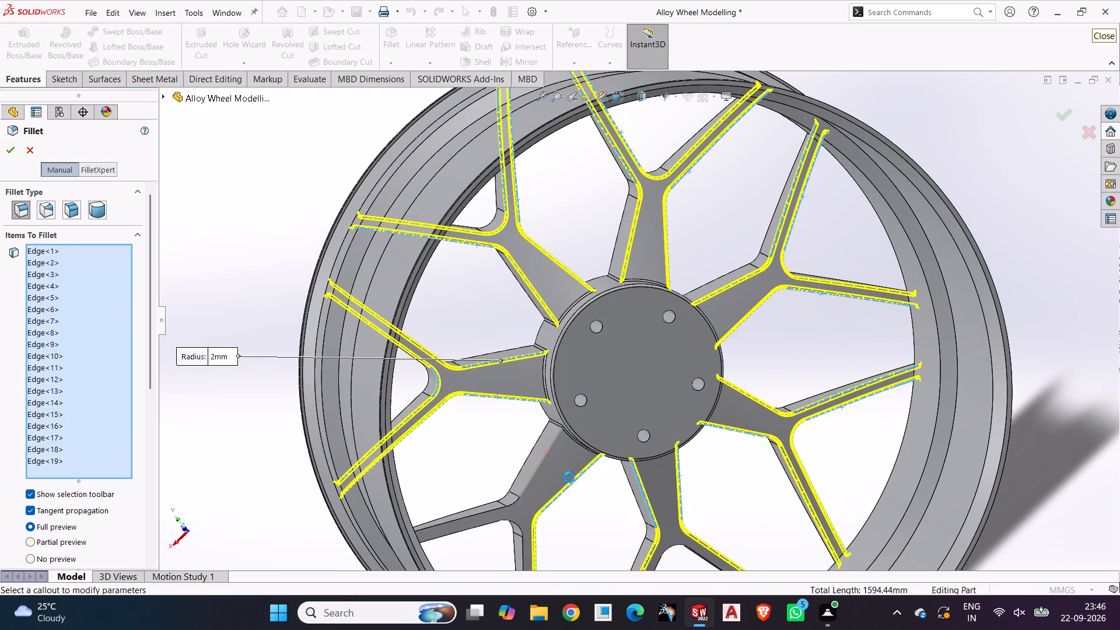
{"action": "left_click", "coordinate": [517, 527]}
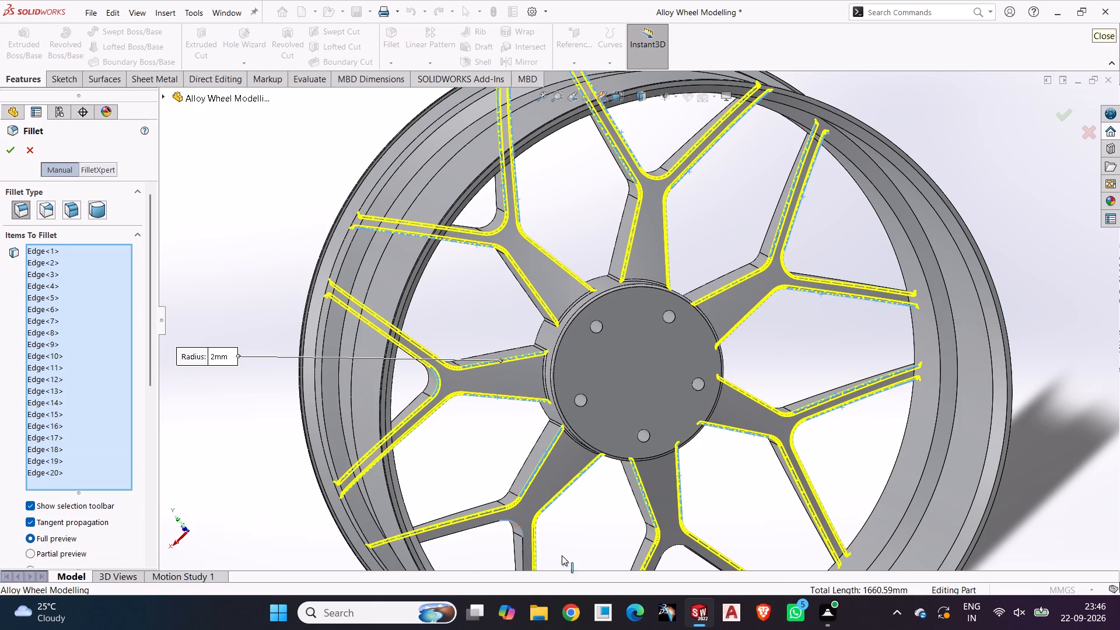
{"action": "left_click", "coordinate": [677, 546]}
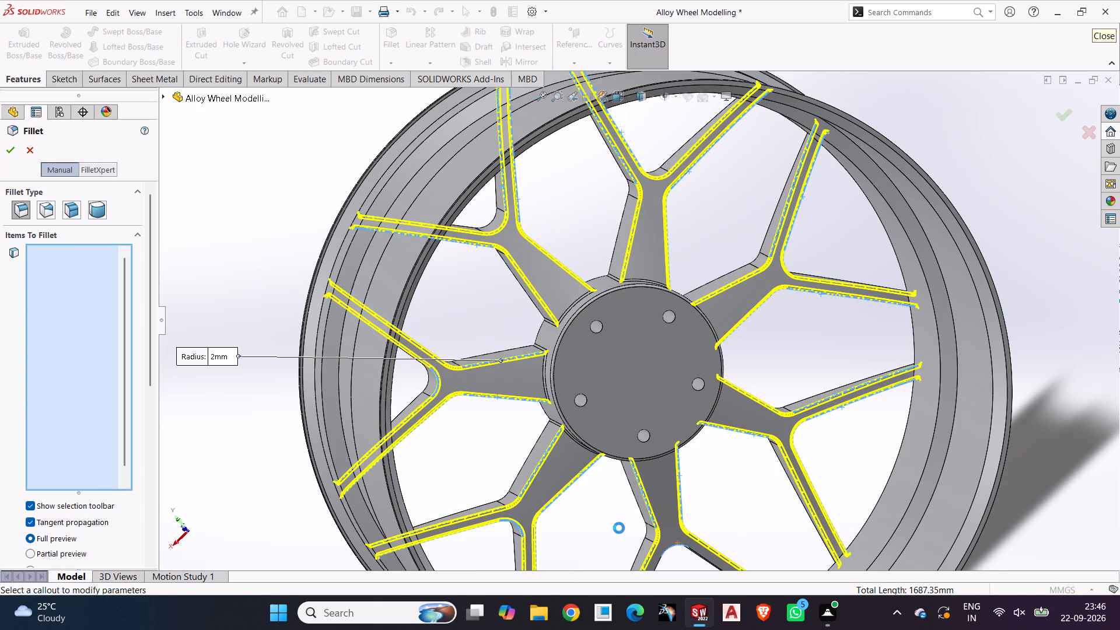
{"action": "left_click", "coordinate": [9, 148]}
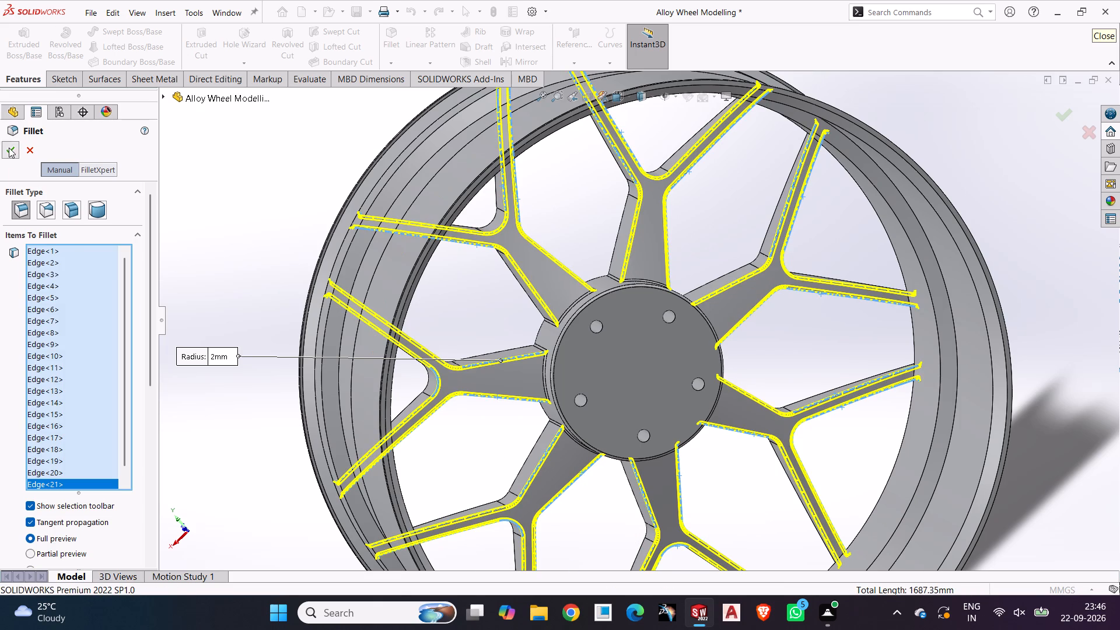
{"action": "left_click", "coordinate": [265, 195]}
Examine the filleted spokes from the back and front of the wheel, including the lug holes and star emblem.
{"action": "scroll", "coordinate": [307, 281], "scroll_direction": "up", "scroll_amount": 2}
{"action": "middle_click_drag", "start_coordinate": [307, 281], "coordinate": [486, 353]}
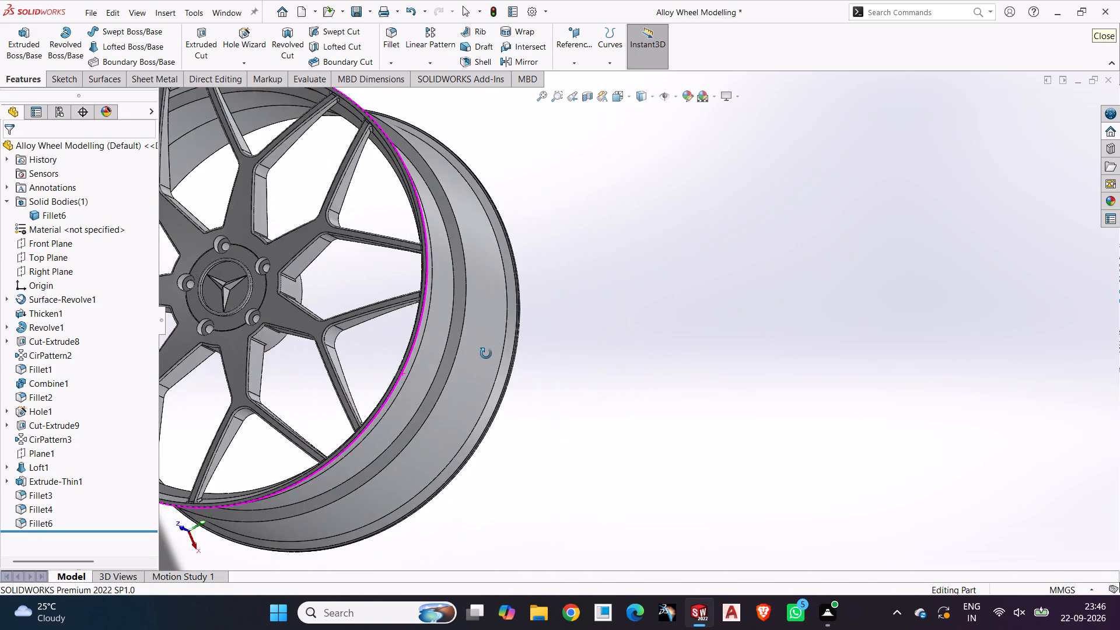
{"action": "middle_click_drag", "start_coordinate": [486, 353], "coordinate": [414, 331]}
{"action": "scroll", "coordinate": [414, 331], "scroll_direction": "down", "scroll_amount": 1}
{"action": "middle_click_drag", "start_coordinate": [409, 331], "coordinate": [329, 300]}
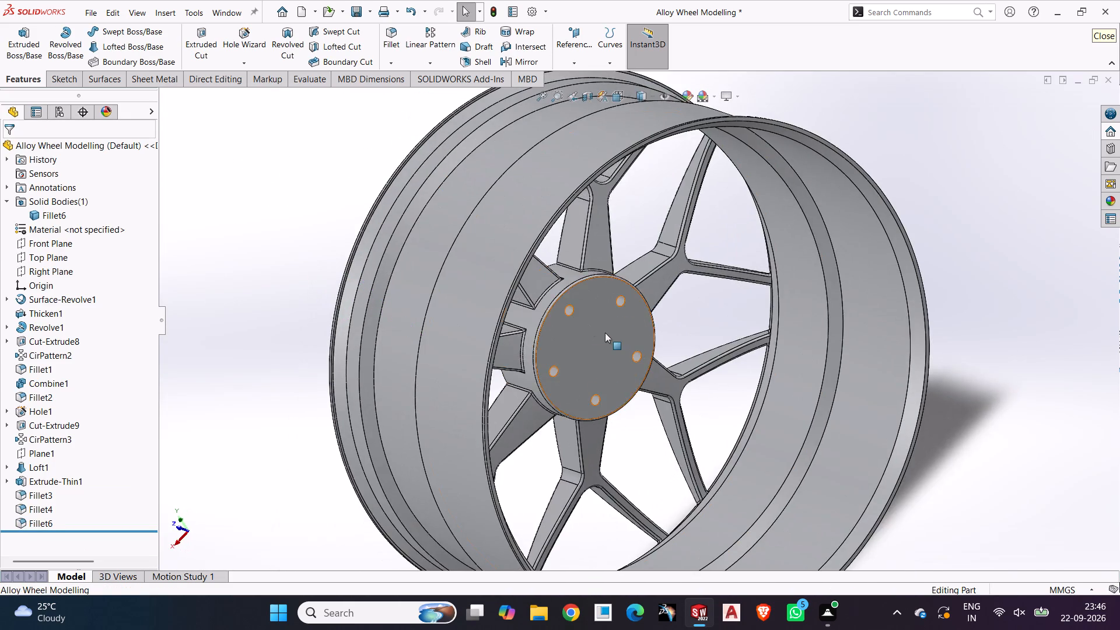
{"action": "scroll", "coordinate": [605, 332], "scroll_direction": "down", "scroll_amount": 4}
{"action": "middle_click_drag", "start_coordinate": [605, 334], "coordinate": [576, 303]}
{"action": "middle_click", "coordinate": [625, 330]}
{"action": "scroll", "coordinate": [625, 330], "scroll_direction": "up", "scroll_amount": 1}
{"action": "middle_click_drag", "start_coordinate": [625, 330], "coordinate": [670, 337]}
{"action": "middle_click_drag", "start_coordinate": [374, 396], "coordinate": [583, 374]}
{"action": "scroll", "coordinate": [641, 310], "scroll_direction": "down", "scroll_amount": 7}
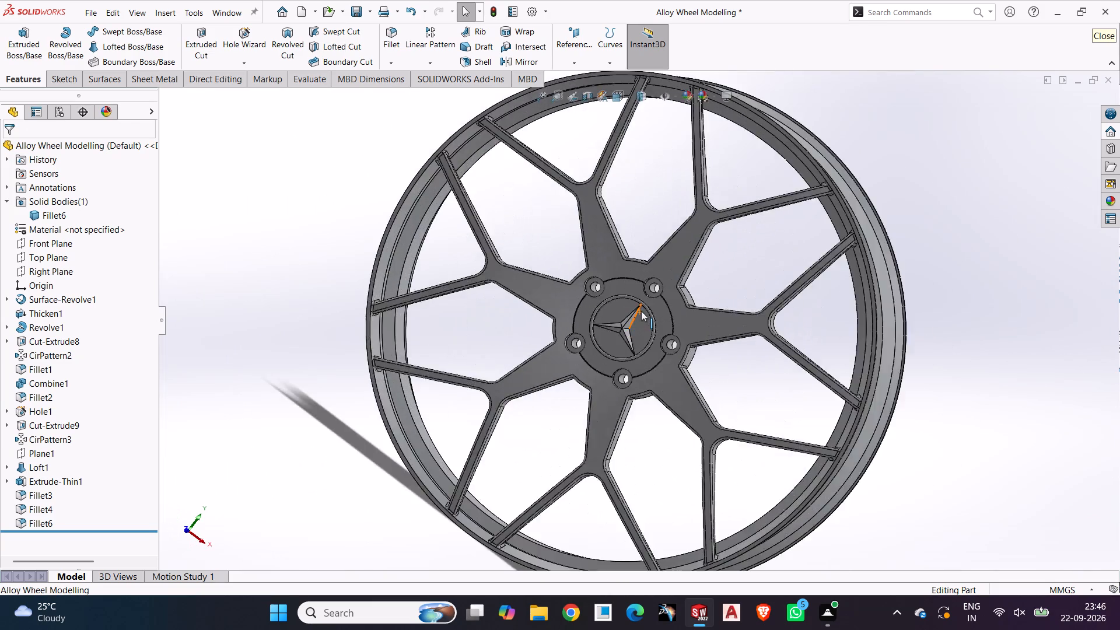
{"action": "scroll", "coordinate": [641, 311], "scroll_direction": "down", "scroll_amount": 6}
{"action": "scroll", "coordinate": [630, 345], "scroll_direction": "up", "scroll_amount": 3}
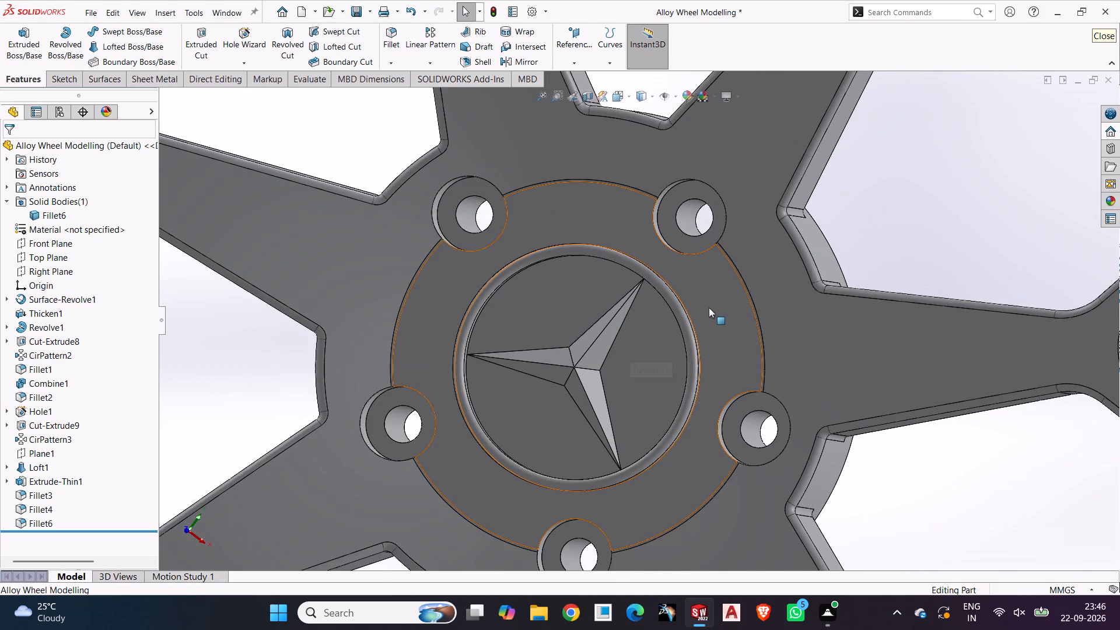
{"action": "scroll", "coordinate": [709, 310], "scroll_direction": "up", "scroll_amount": 2}
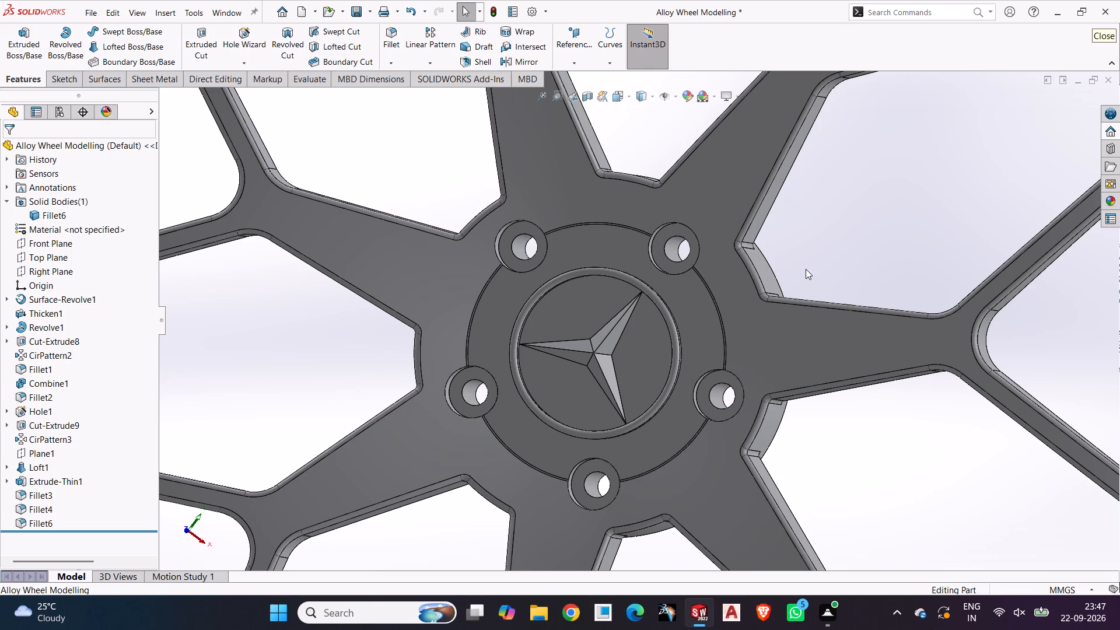
Examine the whole wheel from front and rear, checking the rim, the hub's back face and the spoke edges.
{"action": "scroll", "coordinate": [810, 265], "scroll_direction": "up", "scroll_amount": 2}
{"action": "middle_click_drag", "start_coordinate": [811, 265], "coordinate": [540, 387]}
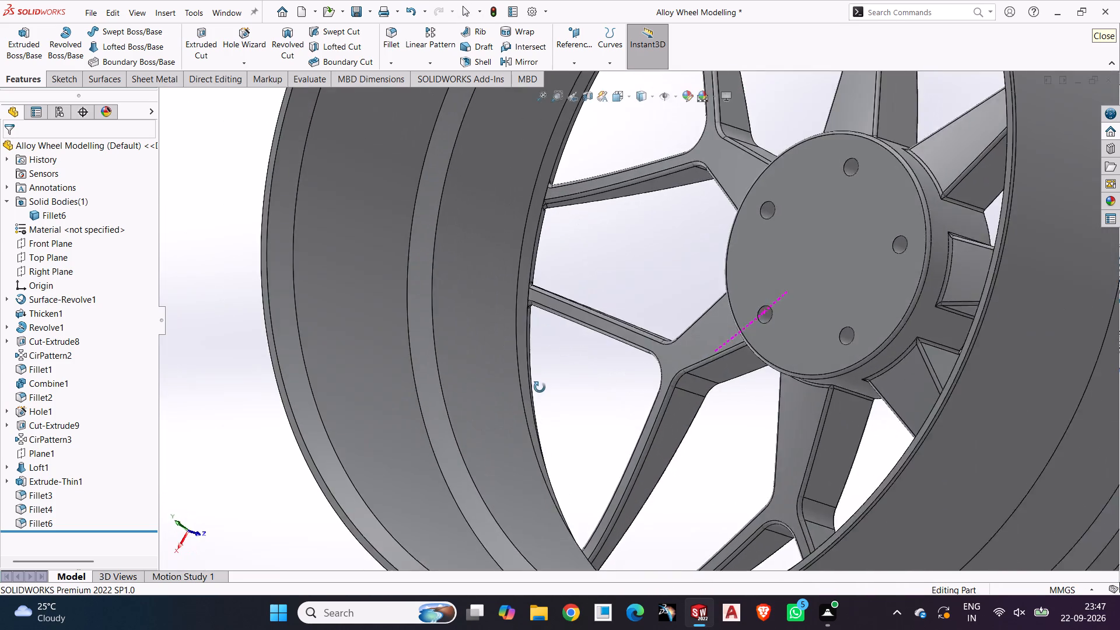
{"action": "middle_click_drag", "start_coordinate": [540, 387], "coordinate": [778, 326]}
{"action": "left_click", "coordinate": [843, 216]}
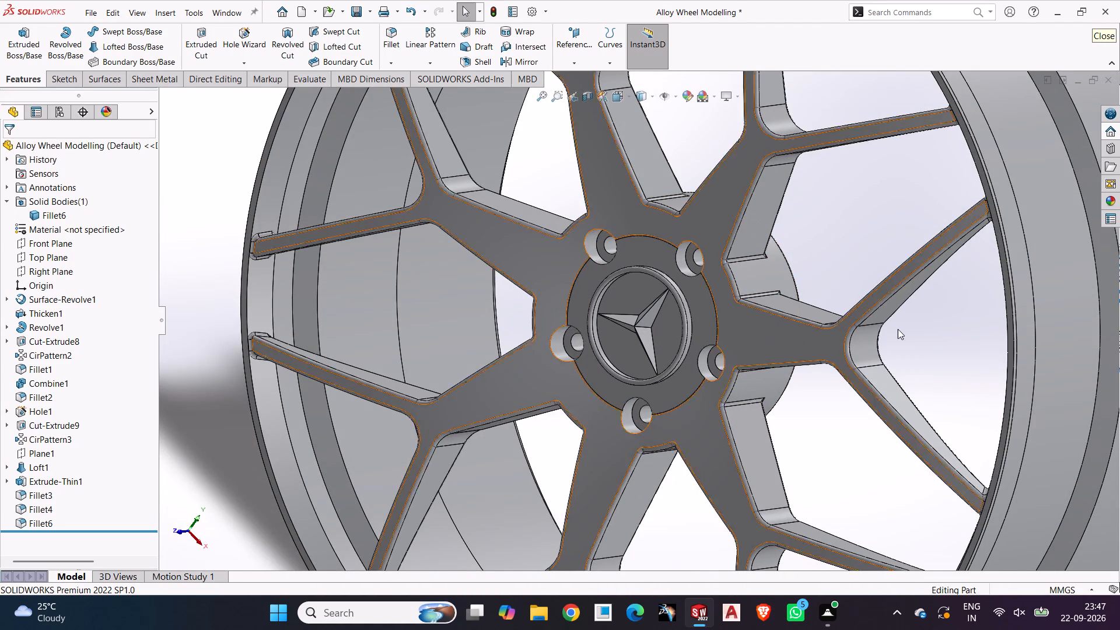
{"action": "scroll", "coordinate": [942, 331], "scroll_direction": "up", "scroll_amount": 1}
{"action": "middle_click_drag", "start_coordinate": [942, 331], "coordinate": [802, 343]}
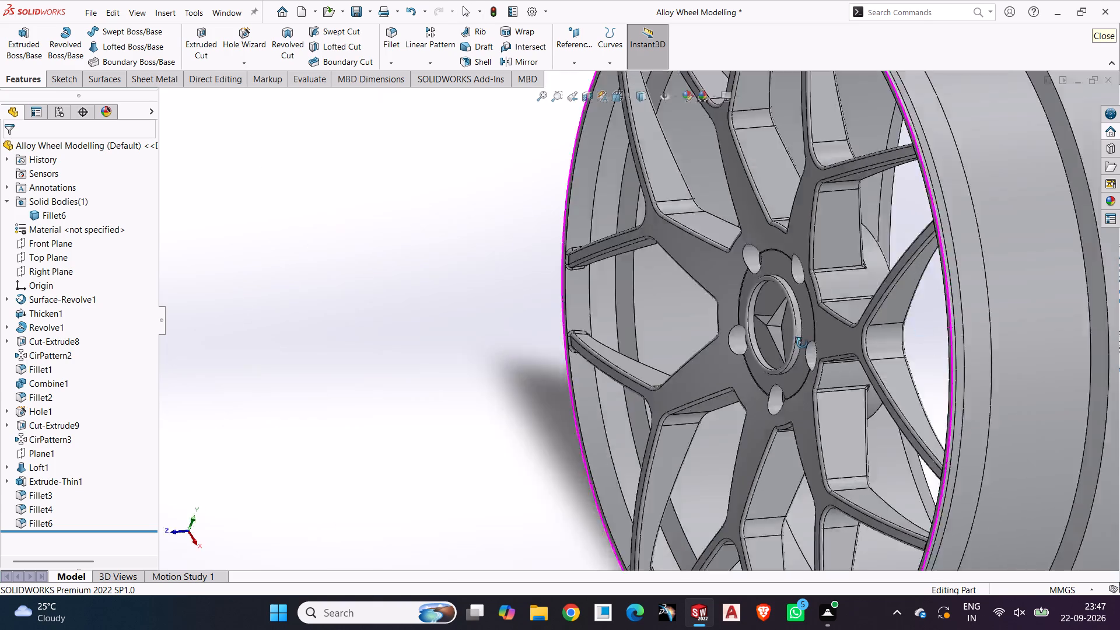
{"action": "middle_click_drag", "start_coordinate": [802, 343], "coordinate": [538, 398]}
{"action": "scroll", "coordinate": [538, 398], "scroll_direction": "up", "scroll_amount": 2}
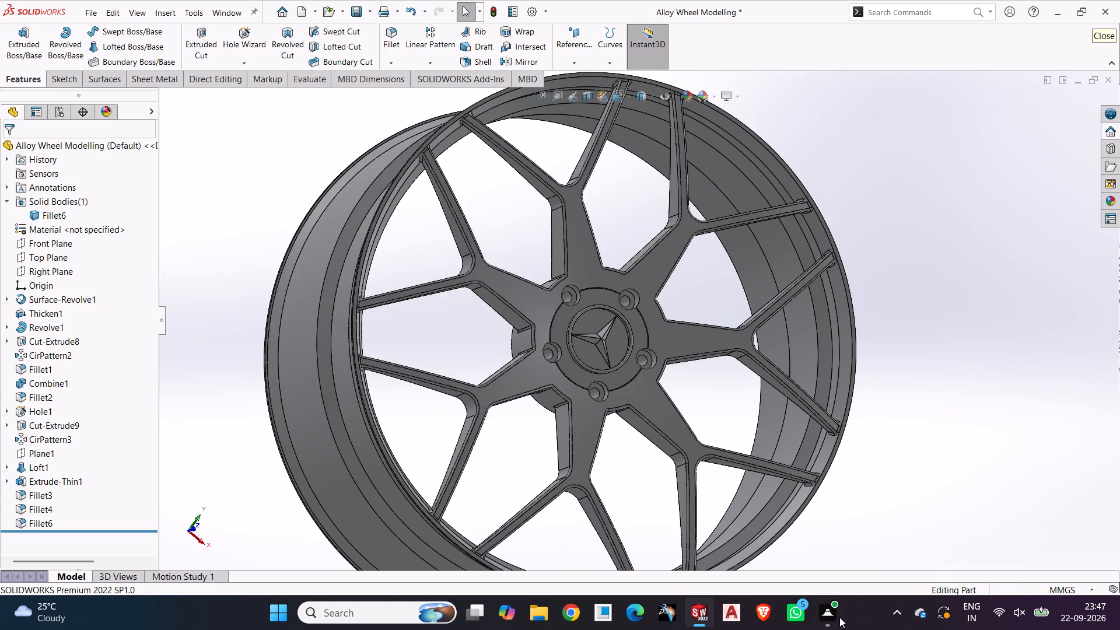
{"action": "scroll", "coordinate": [431, 345], "scroll_direction": "up", "scroll_amount": 2}
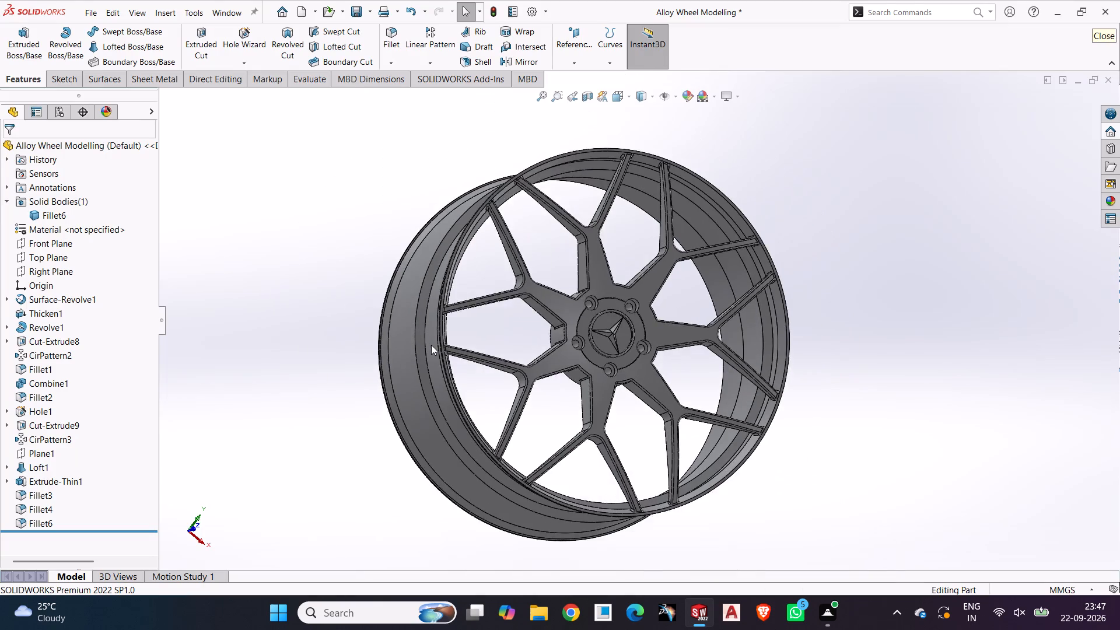
{"action": "middle_click_drag", "start_coordinate": [431, 345], "coordinate": [653, 344]}
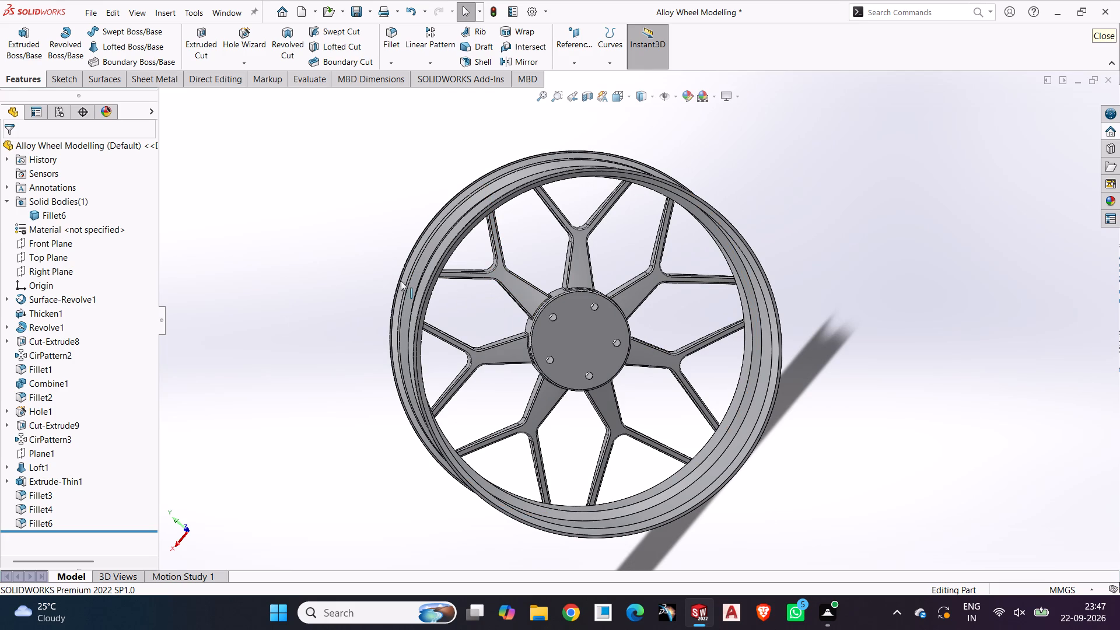
{"action": "middle_click_drag", "start_coordinate": [1091, 262], "coordinate": [882, 344]}
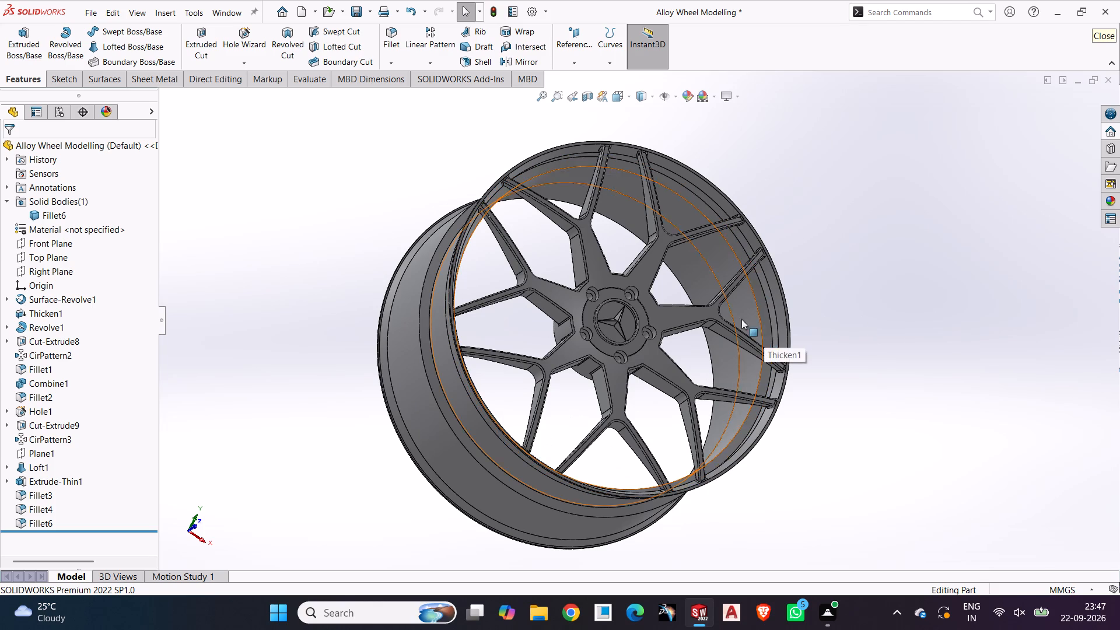
{"action": "middle_click_drag", "start_coordinate": [916, 279], "coordinate": [907, 308]}
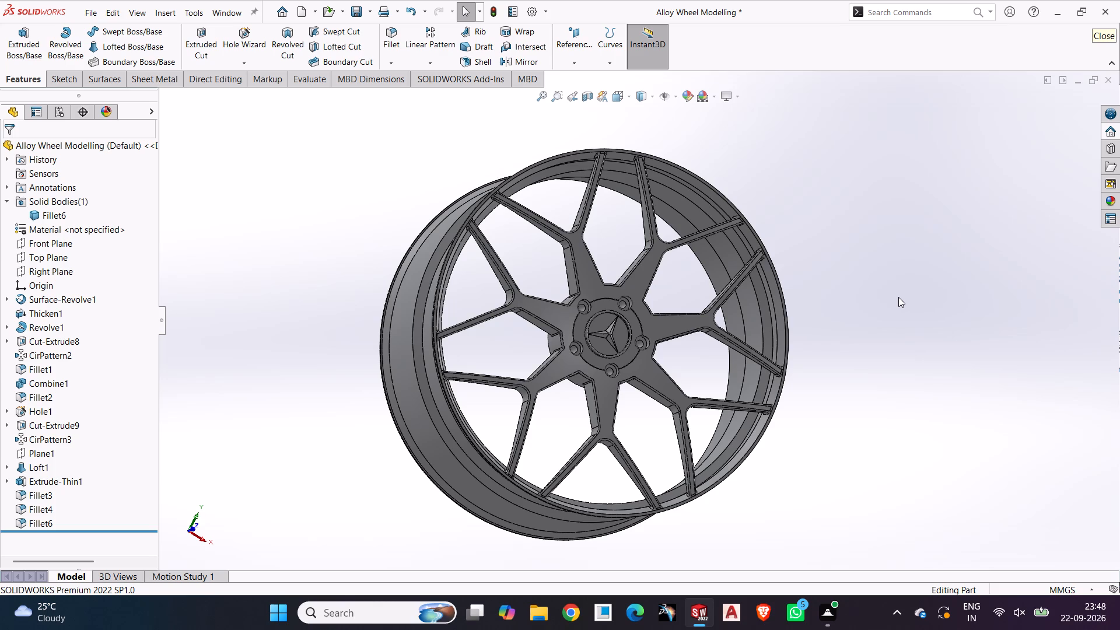
{"action": "middle_click_drag", "start_coordinate": [898, 297], "coordinate": [691, 429]}
{"action": "scroll", "coordinate": [626, 353], "scroll_direction": "down", "scroll_amount": 3}
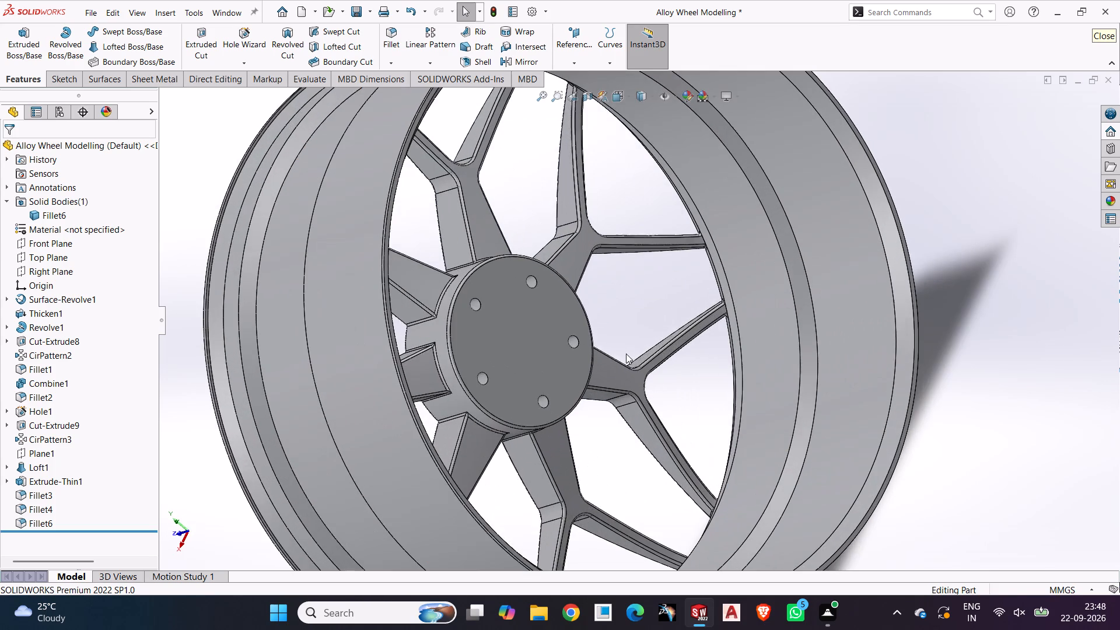
{"action": "middle_click_drag", "start_coordinate": [623, 335], "coordinate": [597, 393]}
{"action": "scroll", "coordinate": [599, 393], "scroll_direction": "down", "scroll_amount": 3}
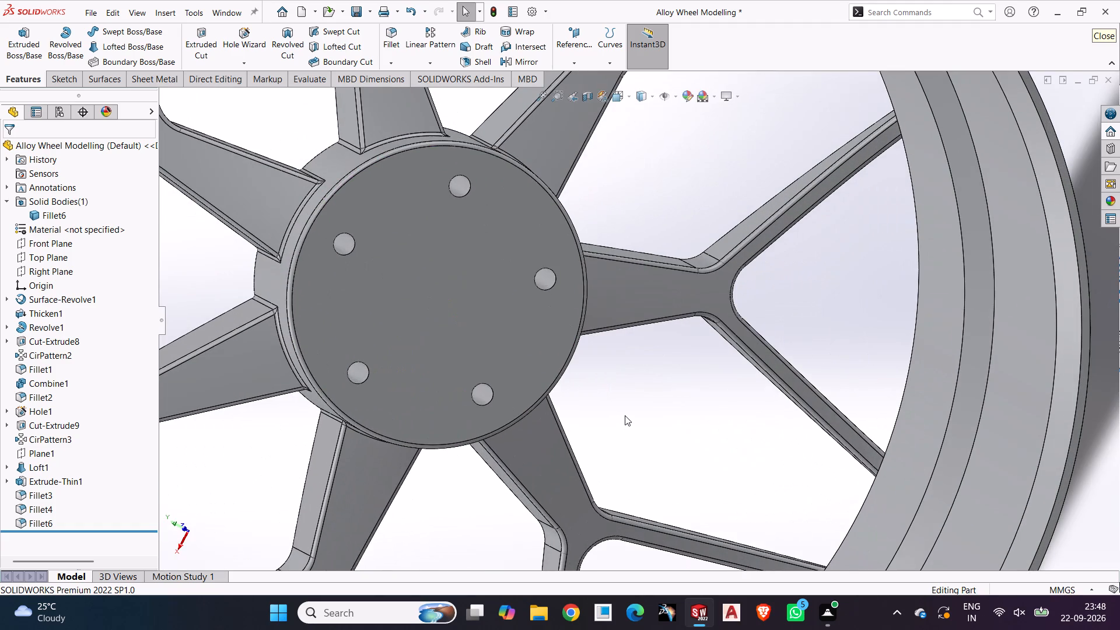
{"action": "middle_click_drag", "start_coordinate": [625, 415], "coordinate": [796, 344]}
{"action": "scroll", "coordinate": [796, 344], "scroll_direction": "up", "scroll_amount": 3}
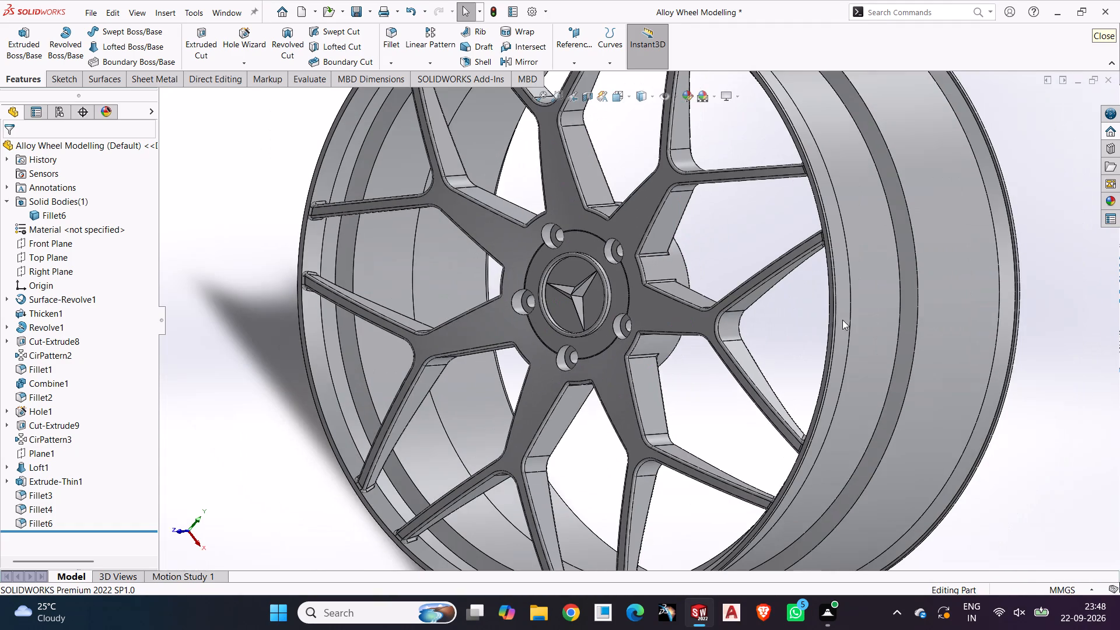
{"action": "scroll", "coordinate": [1056, 342], "scroll_direction": "up", "scroll_amount": 1}
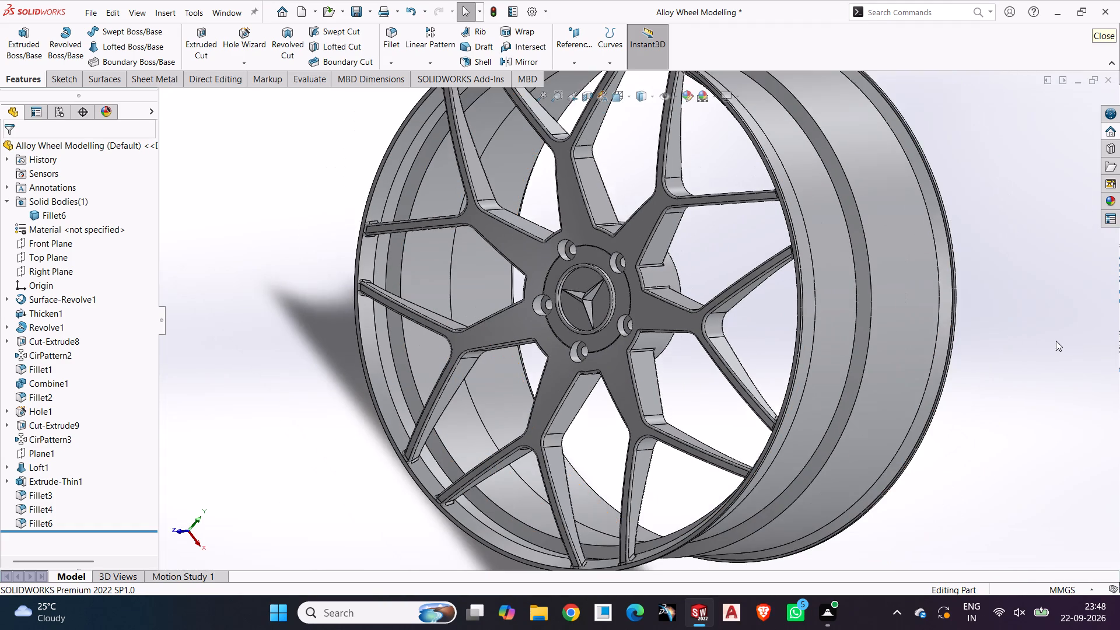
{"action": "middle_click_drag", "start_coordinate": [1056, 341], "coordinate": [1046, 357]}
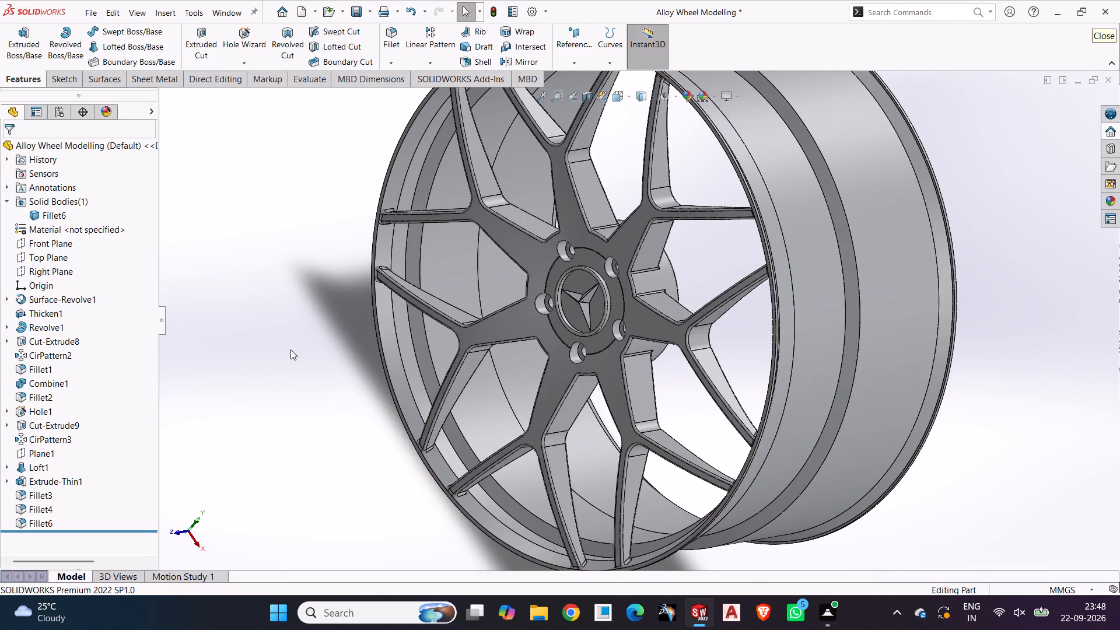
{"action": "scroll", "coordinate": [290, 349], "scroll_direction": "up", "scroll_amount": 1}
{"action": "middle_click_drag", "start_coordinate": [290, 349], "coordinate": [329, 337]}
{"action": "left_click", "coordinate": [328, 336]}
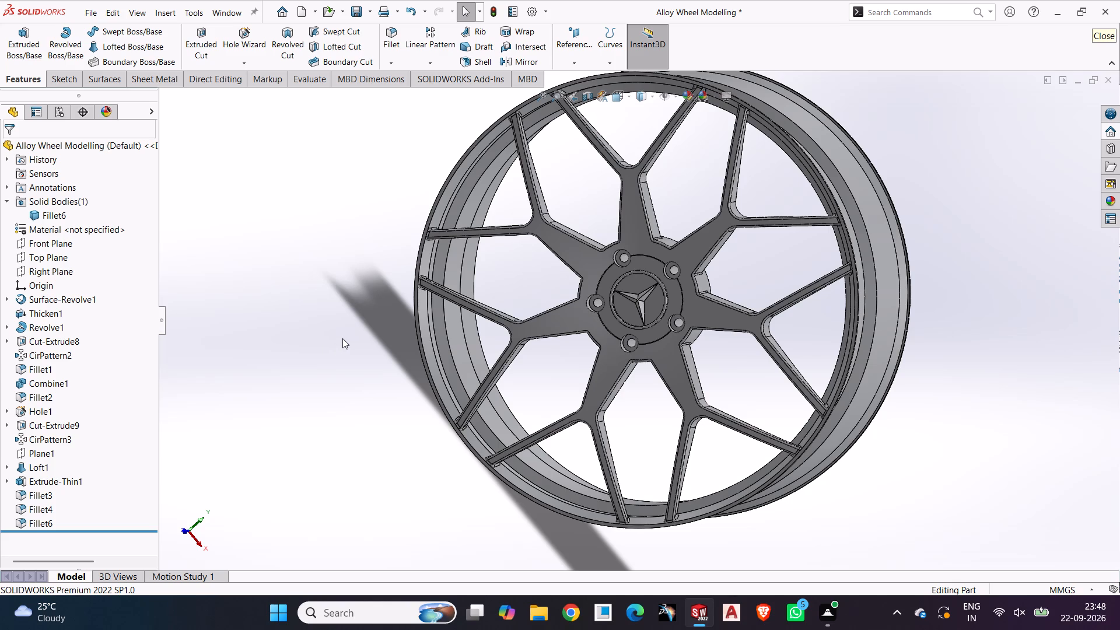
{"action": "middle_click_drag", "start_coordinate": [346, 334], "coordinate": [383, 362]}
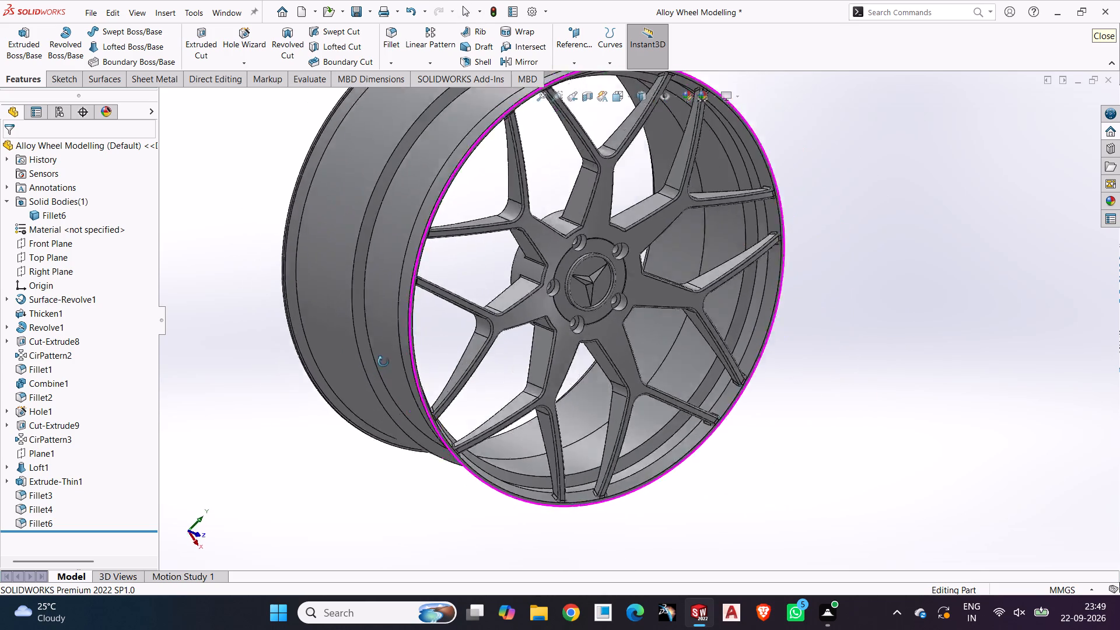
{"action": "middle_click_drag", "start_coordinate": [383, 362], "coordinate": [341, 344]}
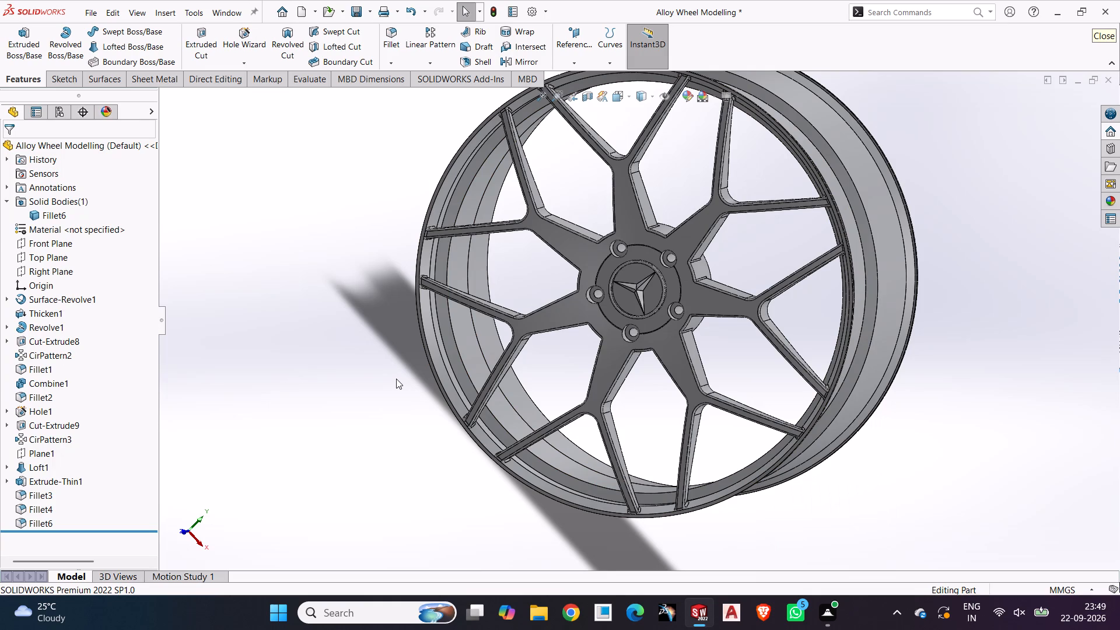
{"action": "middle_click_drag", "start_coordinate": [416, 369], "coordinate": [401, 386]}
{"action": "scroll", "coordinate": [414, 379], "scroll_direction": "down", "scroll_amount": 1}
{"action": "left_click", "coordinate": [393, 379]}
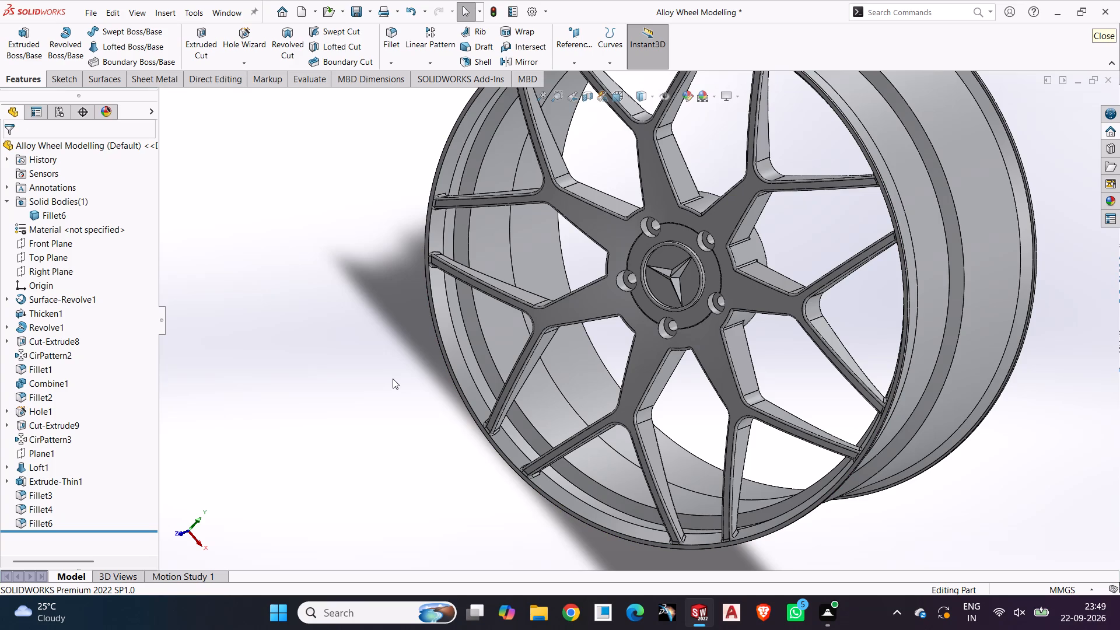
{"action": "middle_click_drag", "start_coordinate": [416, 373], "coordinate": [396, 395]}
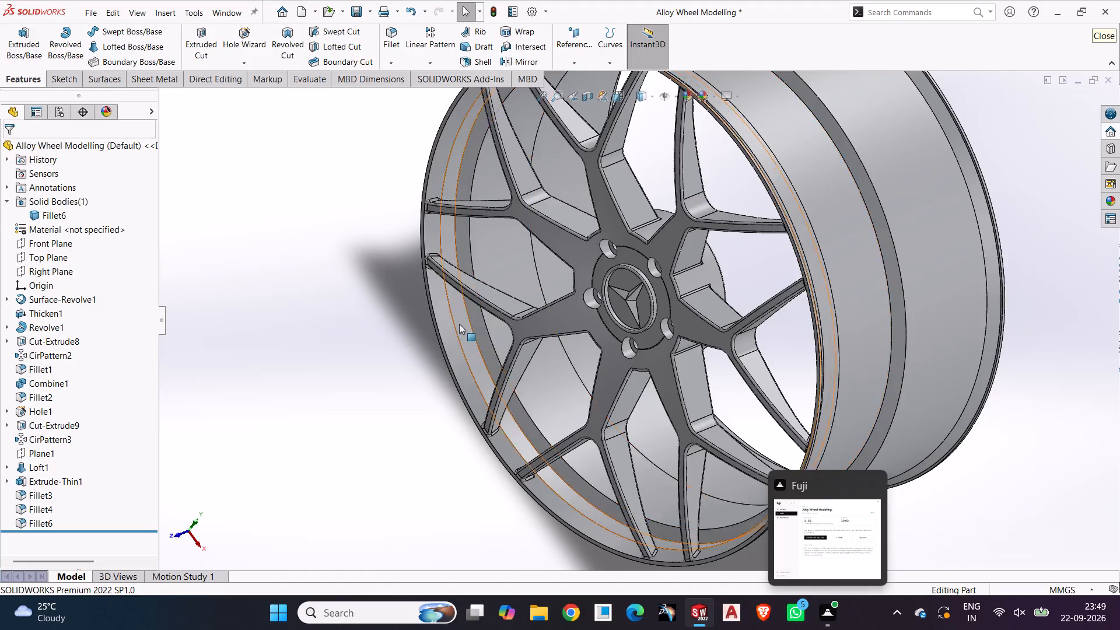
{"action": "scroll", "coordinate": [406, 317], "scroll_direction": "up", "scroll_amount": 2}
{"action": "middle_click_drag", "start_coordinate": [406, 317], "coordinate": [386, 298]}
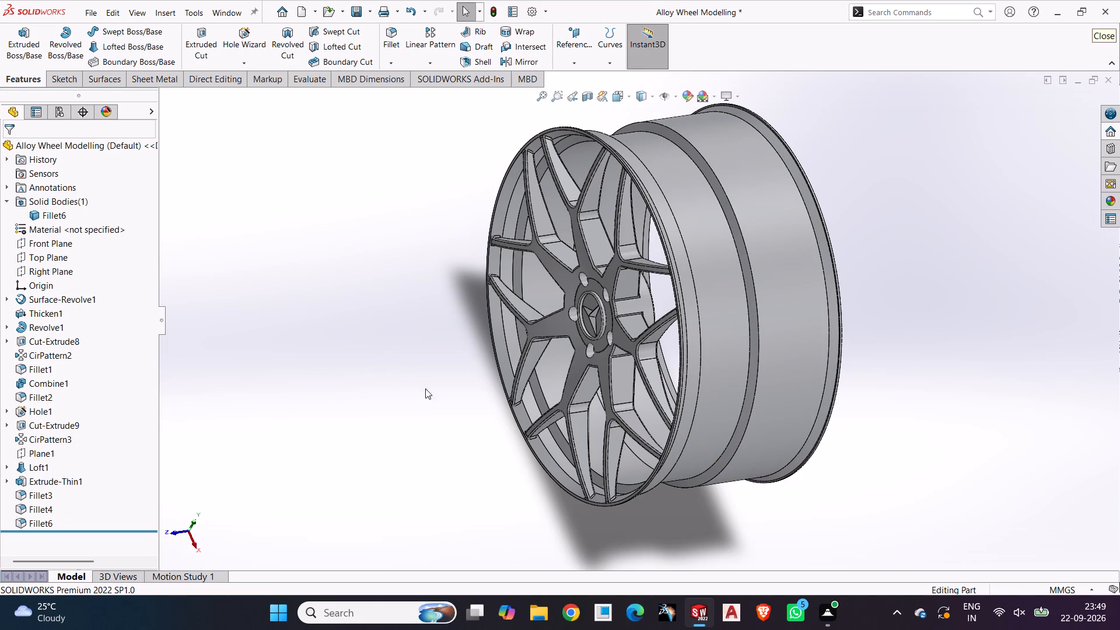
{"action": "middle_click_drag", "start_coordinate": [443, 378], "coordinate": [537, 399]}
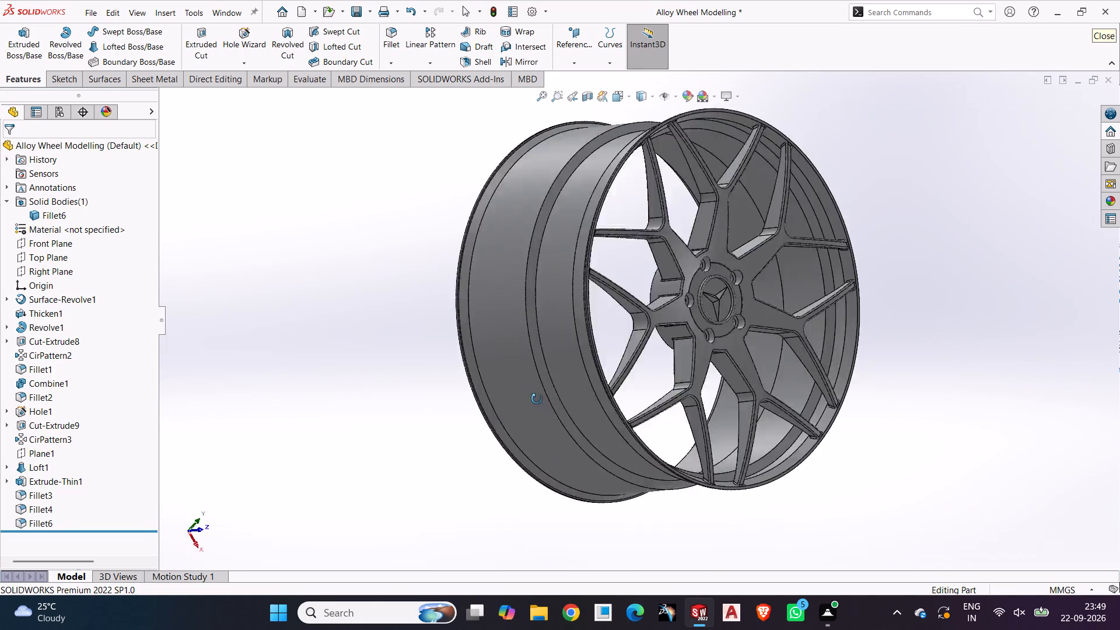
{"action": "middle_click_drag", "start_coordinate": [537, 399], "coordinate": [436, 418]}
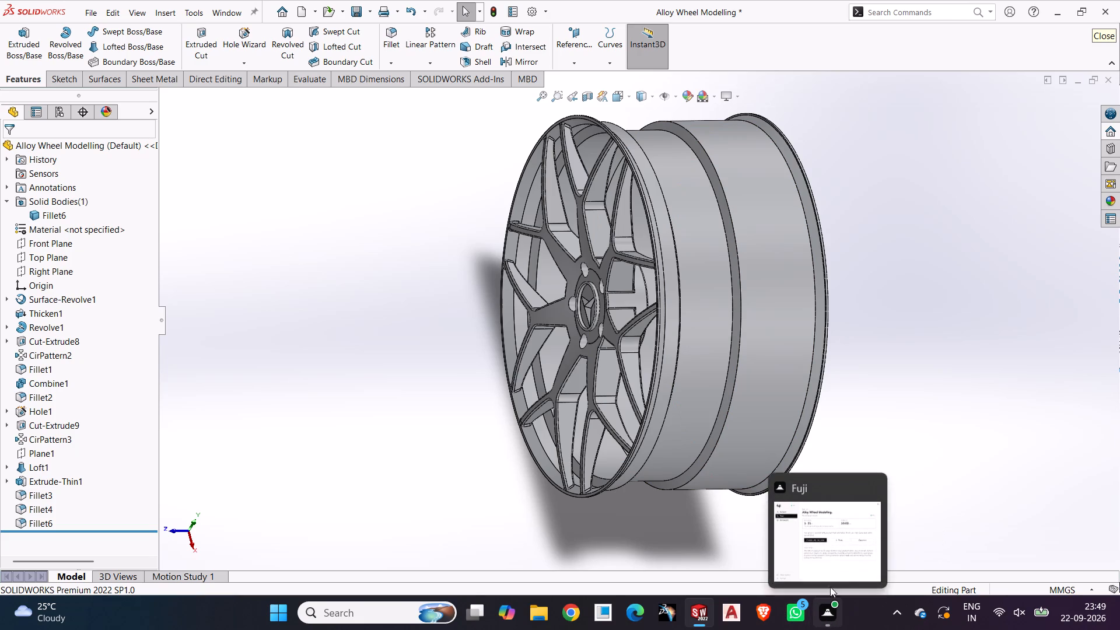
Examine the wheel's front face from several angles, including the Y-shaped spokes, lug holes and star emblem.
{"action": "scroll", "coordinate": [419, 362], "scroll_direction": "up", "scroll_amount": 1}
{"action": "middle_click_drag", "start_coordinate": [419, 362], "coordinate": [493, 375]}
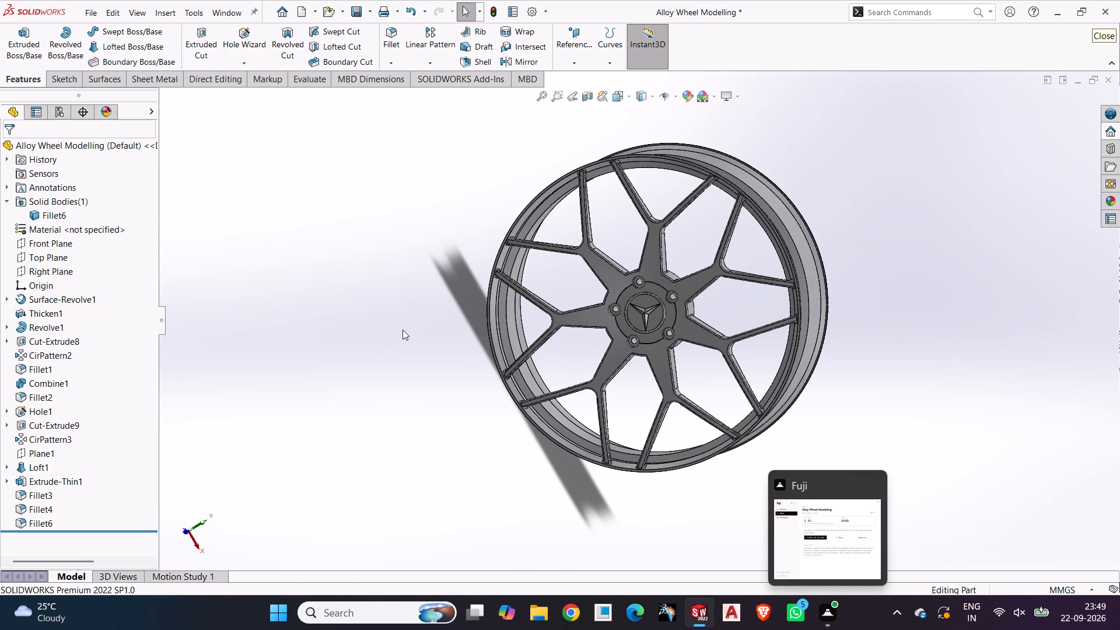
{"action": "middle_click_drag", "start_coordinate": [445, 316], "coordinate": [415, 318]}
{"action": "scroll", "coordinate": [585, 304], "scroll_direction": "down", "scroll_amount": 3}
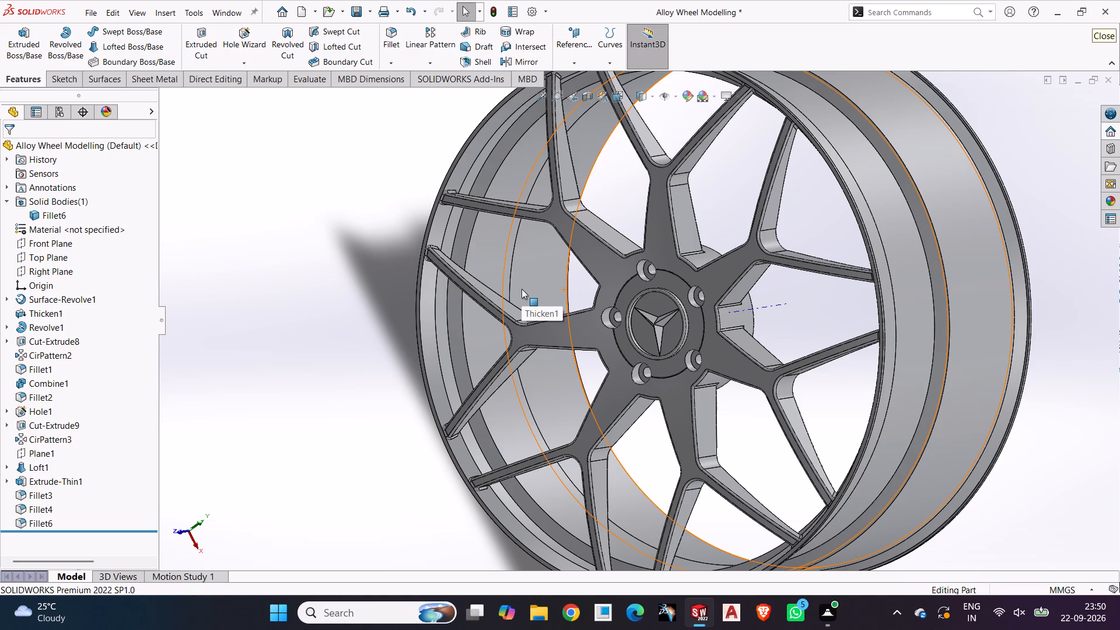
{"action": "left_click", "coordinate": [384, 288]}
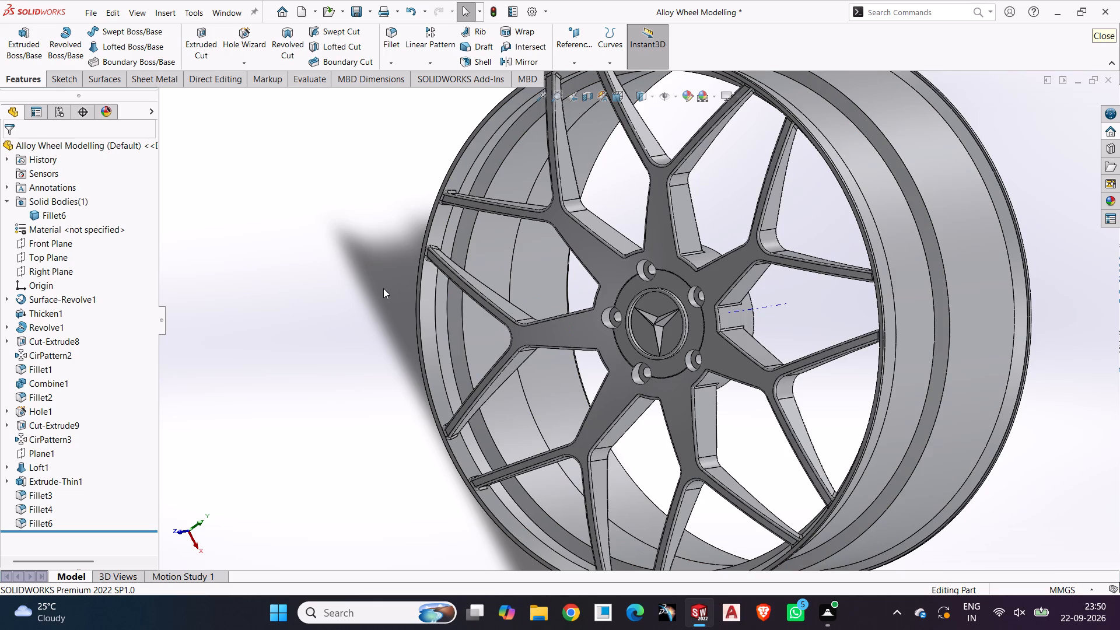
{"action": "middle_click_drag", "start_coordinate": [383, 294], "coordinate": [403, 278]}
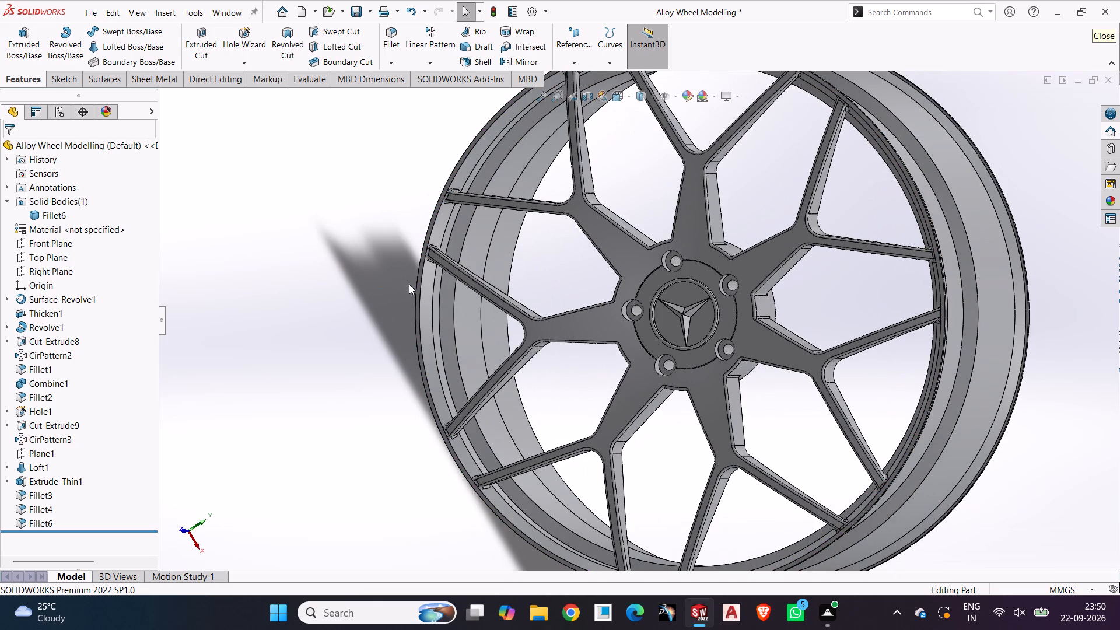
{"action": "middle_click_drag", "start_coordinate": [356, 304], "coordinate": [403, 333]}
{"action": "left_click", "coordinate": [322, 291]}
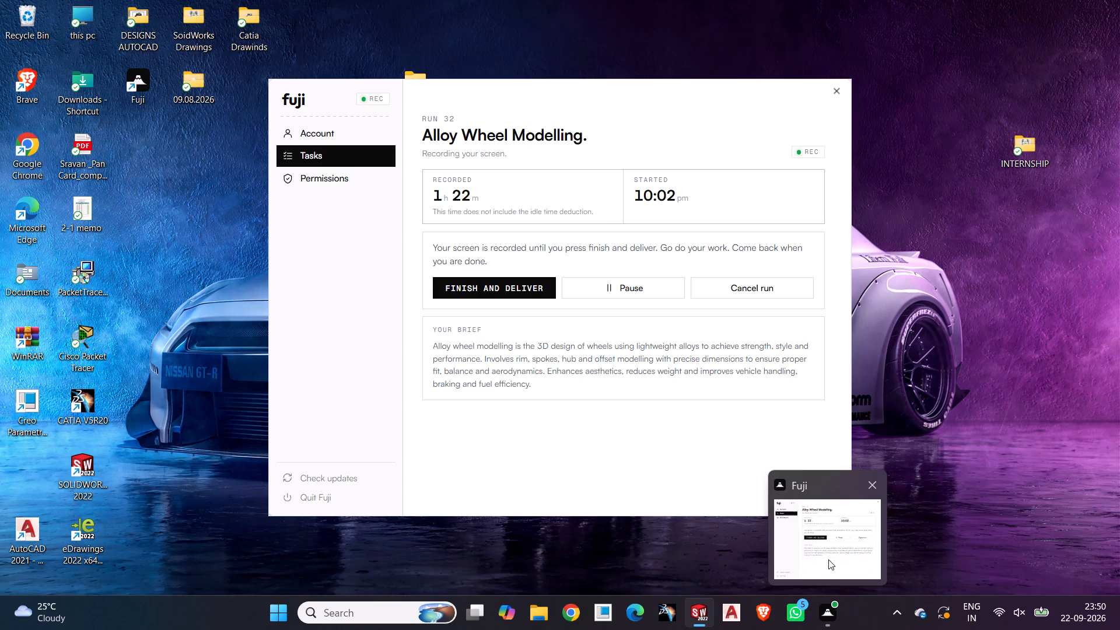
{"action": "middle_click_drag", "start_coordinate": [315, 353], "coordinate": [312, 353]}
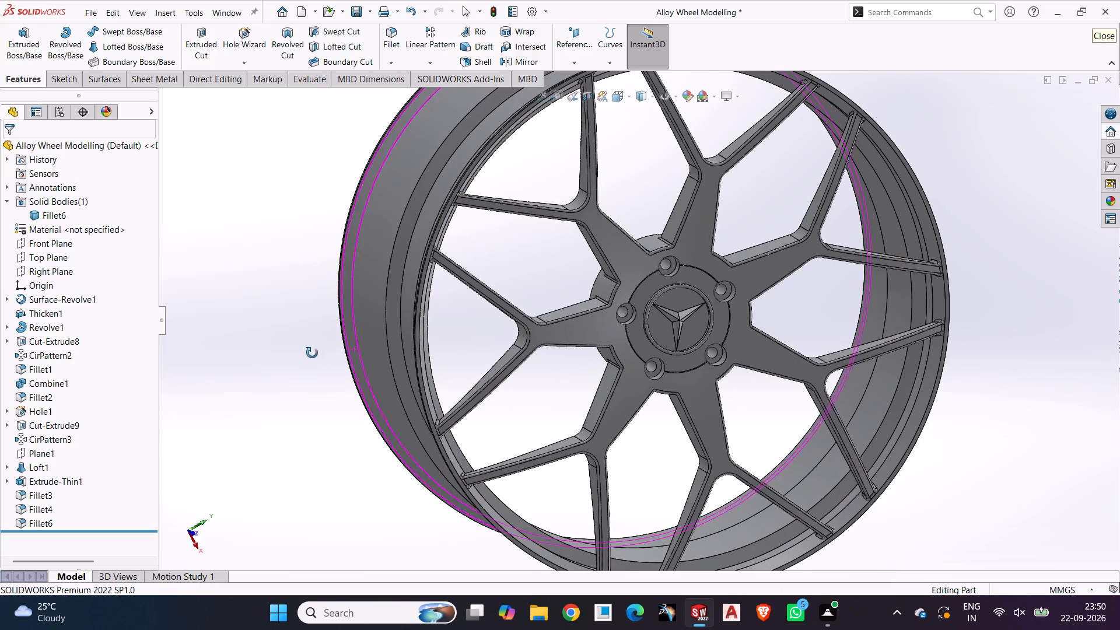
{"action": "middle_click_drag", "start_coordinate": [312, 353], "coordinate": [264, 330]}
{"action": "middle_click_drag", "start_coordinate": [405, 250], "coordinate": [405, 250]}
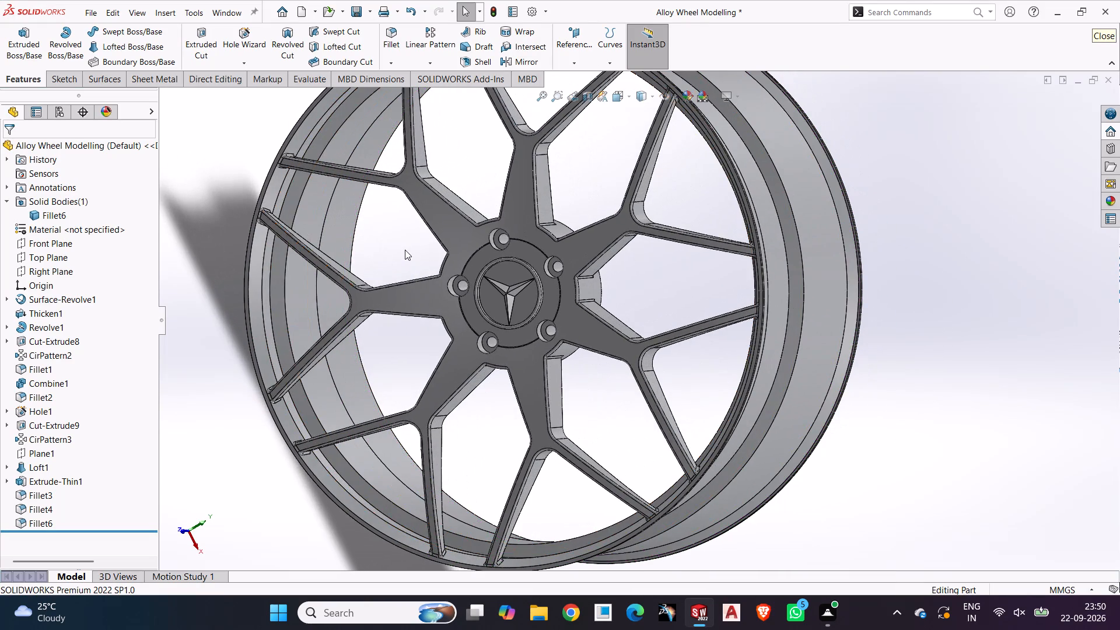
{"action": "middle_click_drag", "start_coordinate": [405, 250], "coordinate": [366, 266]}
{"action": "left_click", "coordinate": [265, 350]}
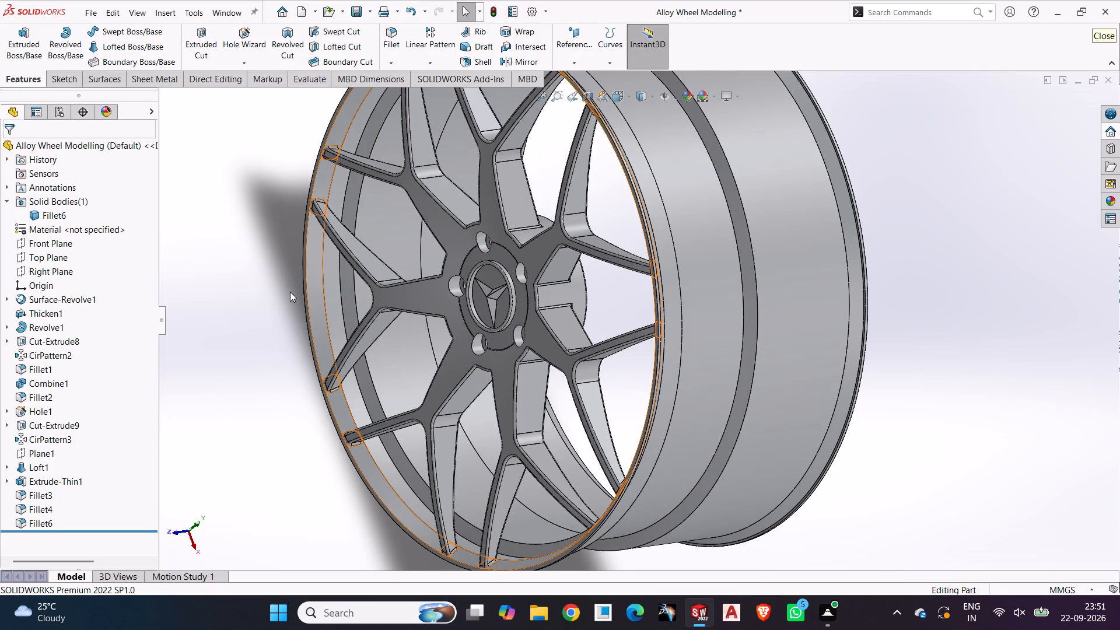
Examine the rim barrel from both sides and the depth of the spokes behind the front face.
{"action": "scroll", "coordinate": [290, 292], "scroll_direction": "up", "scroll_amount": 1}
{"action": "middle_click_drag", "start_coordinate": [291, 289], "coordinate": [494, 324]}
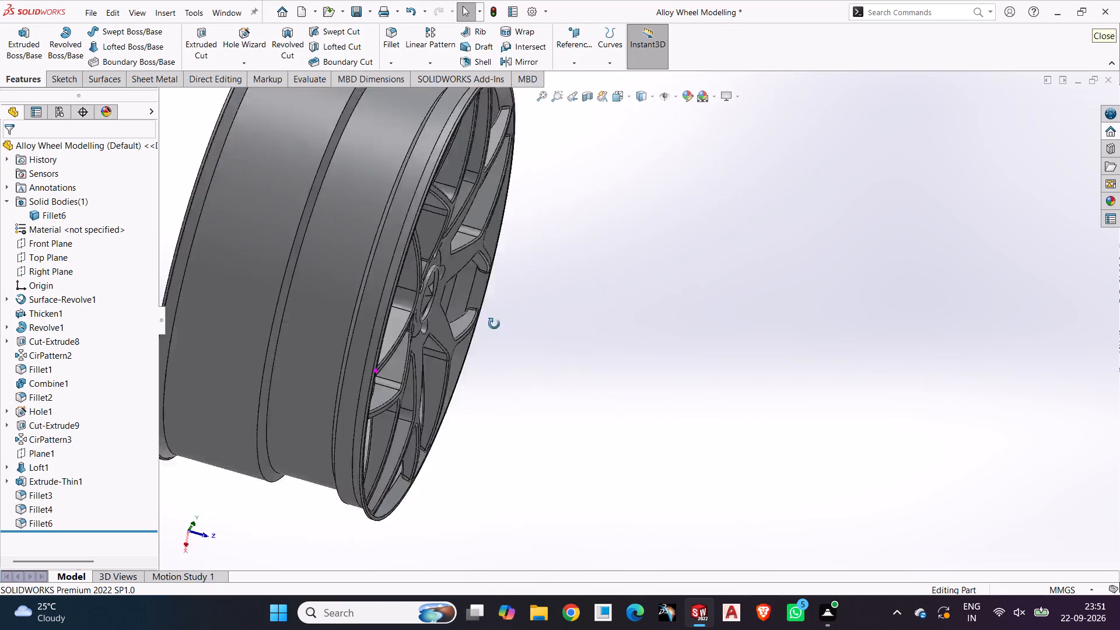
{"action": "middle_click_drag", "start_coordinate": [494, 324], "coordinate": [439, 304]}
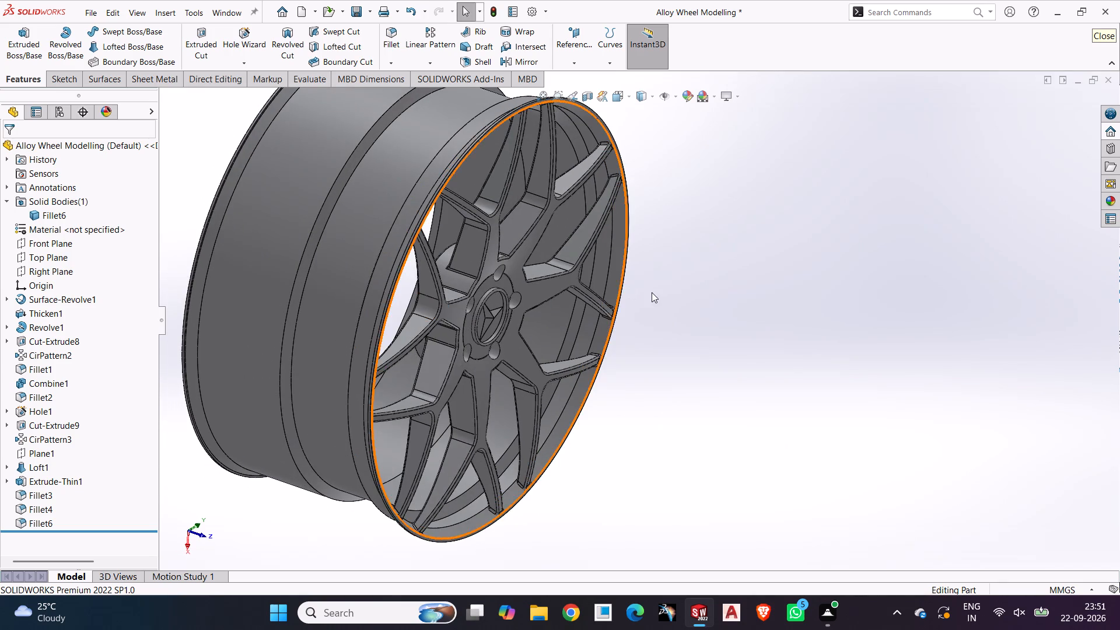
{"action": "middle_click_drag", "start_coordinate": [652, 292], "coordinate": [590, 290]}
{"action": "scroll", "coordinate": [591, 290], "scroll_direction": "down", "scroll_amount": 3}
{"action": "middle_click_drag", "start_coordinate": [798, 254], "coordinate": [692, 288]}
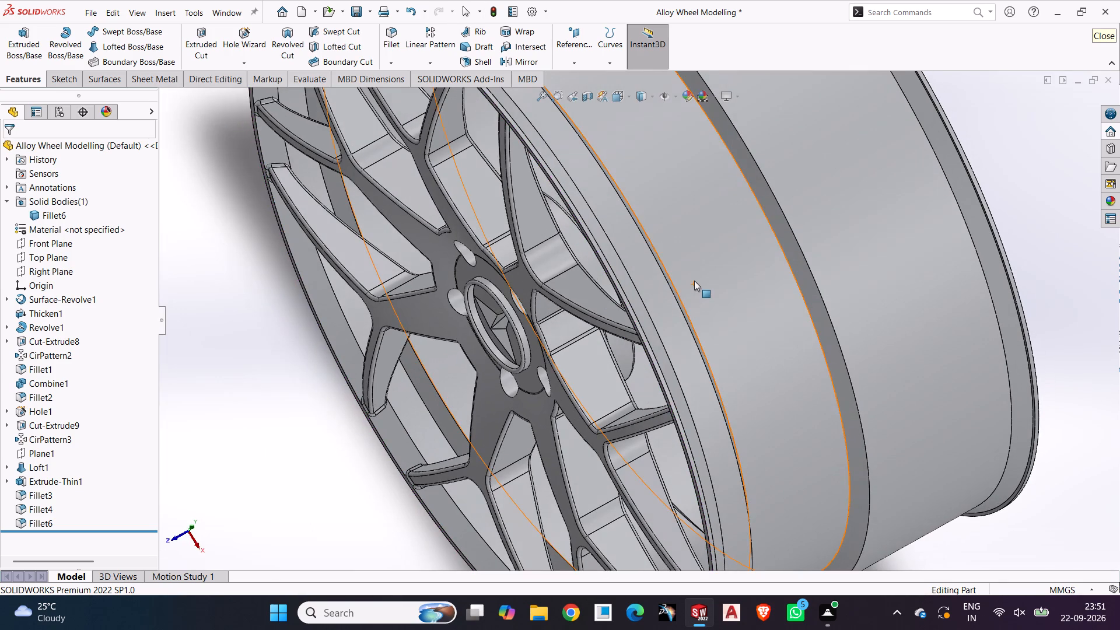
{"action": "scroll", "coordinate": [694, 278], "scroll_direction": "up", "scroll_amount": 3}
{"action": "middle_click_drag", "start_coordinate": [400, 397], "coordinate": [432, 313]}
{"action": "left_click", "coordinate": [400, 339]}
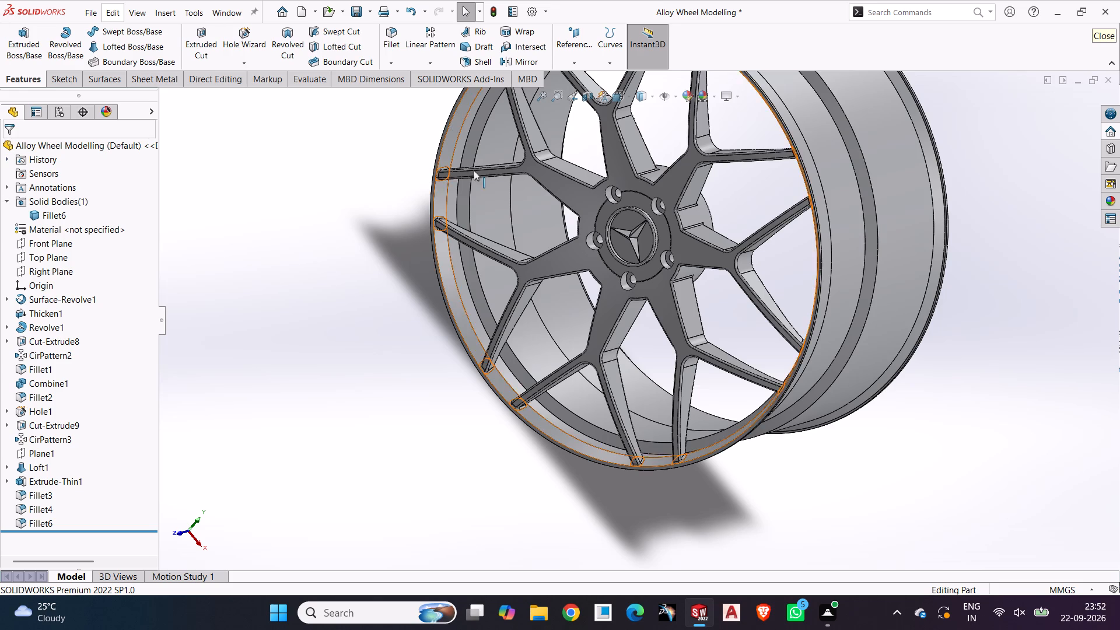
Inspect the spoke ends where they meet the rim up close, and the hub's back face with its lug holes.
{"action": "middle_click_drag", "start_coordinate": [355, 287], "coordinate": [397, 275]}
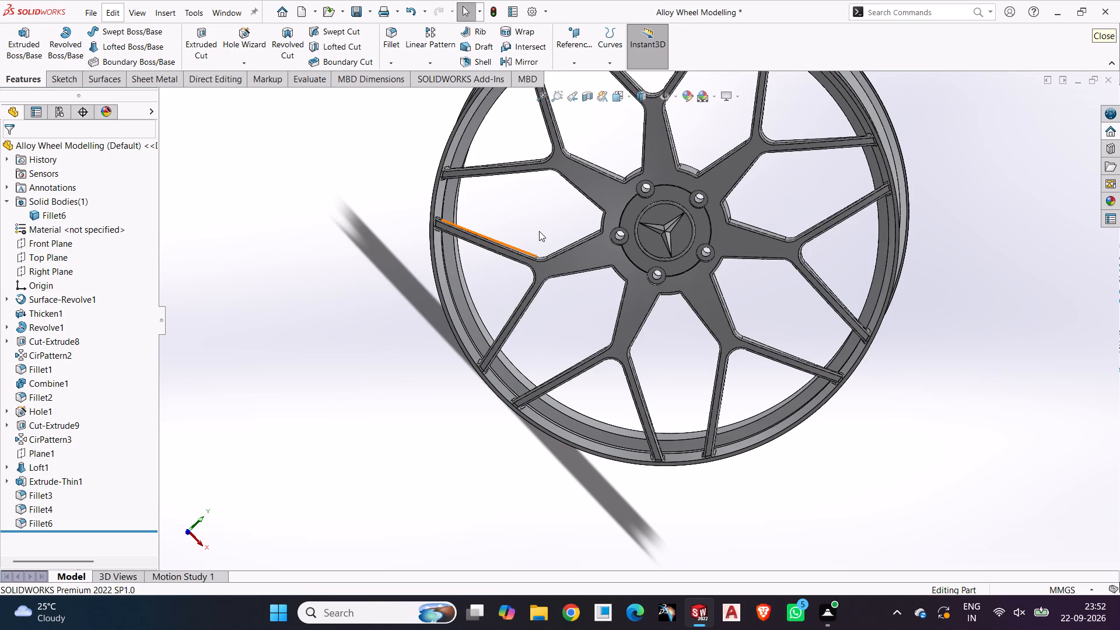
{"action": "middle_click_drag", "start_coordinate": [539, 231], "coordinate": [509, 226]}
{"action": "scroll", "coordinate": [509, 226], "scroll_direction": "down", "scroll_amount": 4}
{"action": "scroll", "coordinate": [446, 194], "scroll_direction": "down", "scroll_amount": 3}
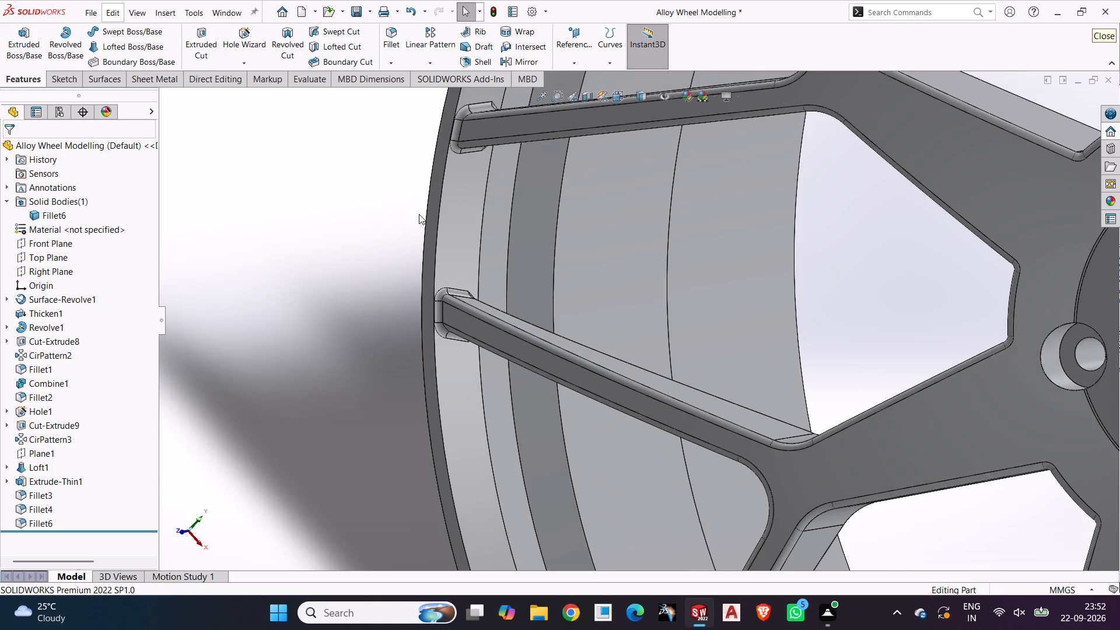
{"action": "scroll", "coordinate": [479, 223], "scroll_direction": "up", "scroll_amount": 4}
{"action": "middle_click_drag", "start_coordinate": [782, 264], "coordinate": [637, 321]}
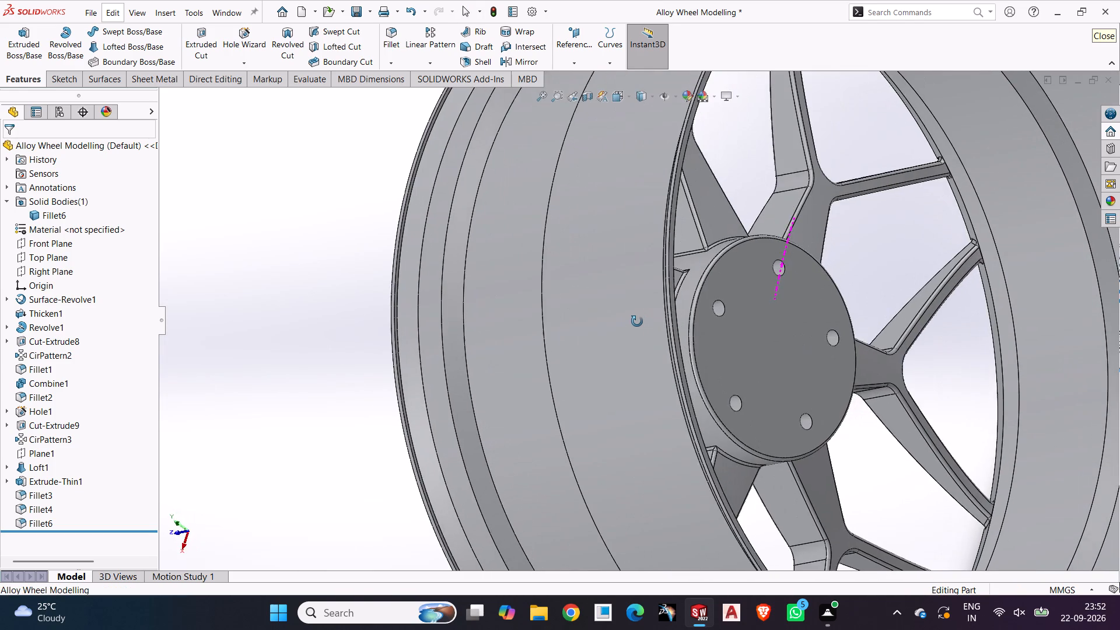
{"action": "middle_click_drag", "start_coordinate": [637, 321], "coordinate": [805, 261]}
{"action": "left_click", "coordinate": [437, 286]}
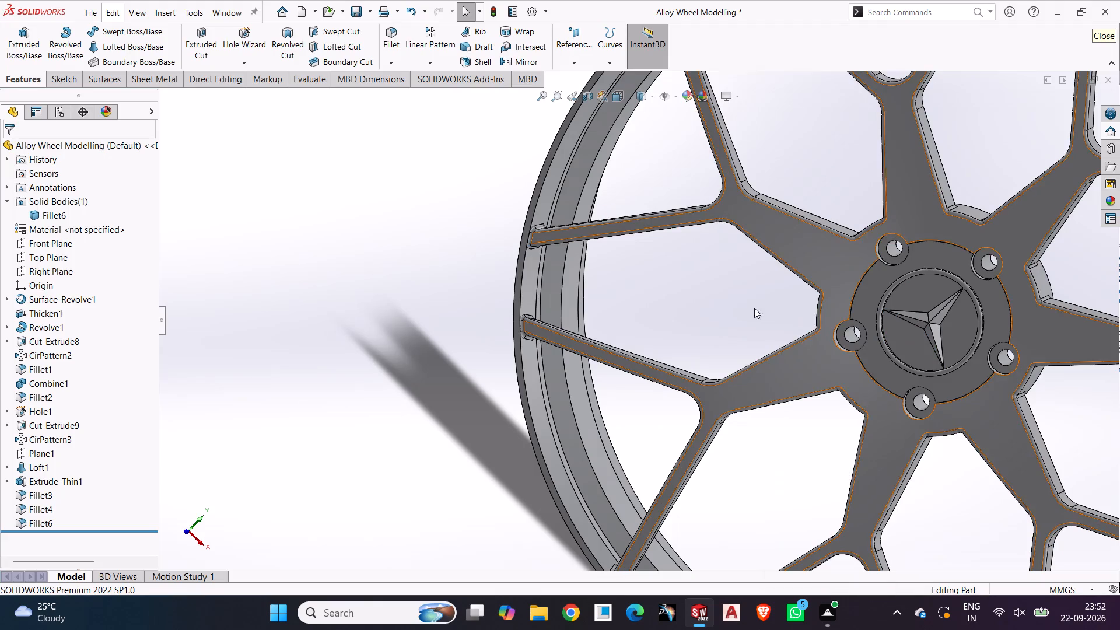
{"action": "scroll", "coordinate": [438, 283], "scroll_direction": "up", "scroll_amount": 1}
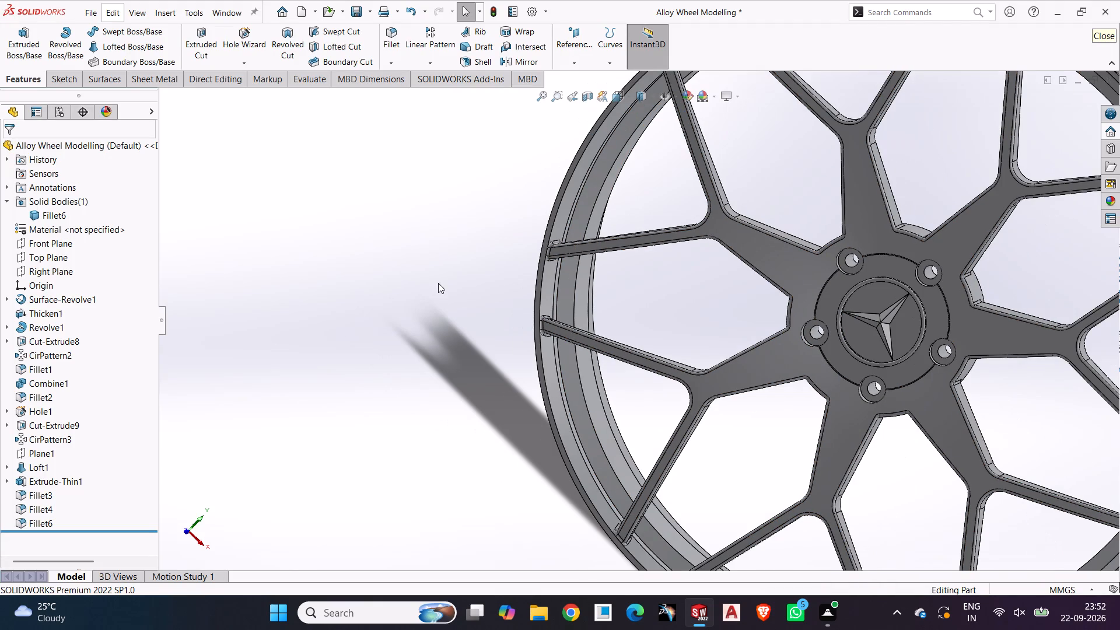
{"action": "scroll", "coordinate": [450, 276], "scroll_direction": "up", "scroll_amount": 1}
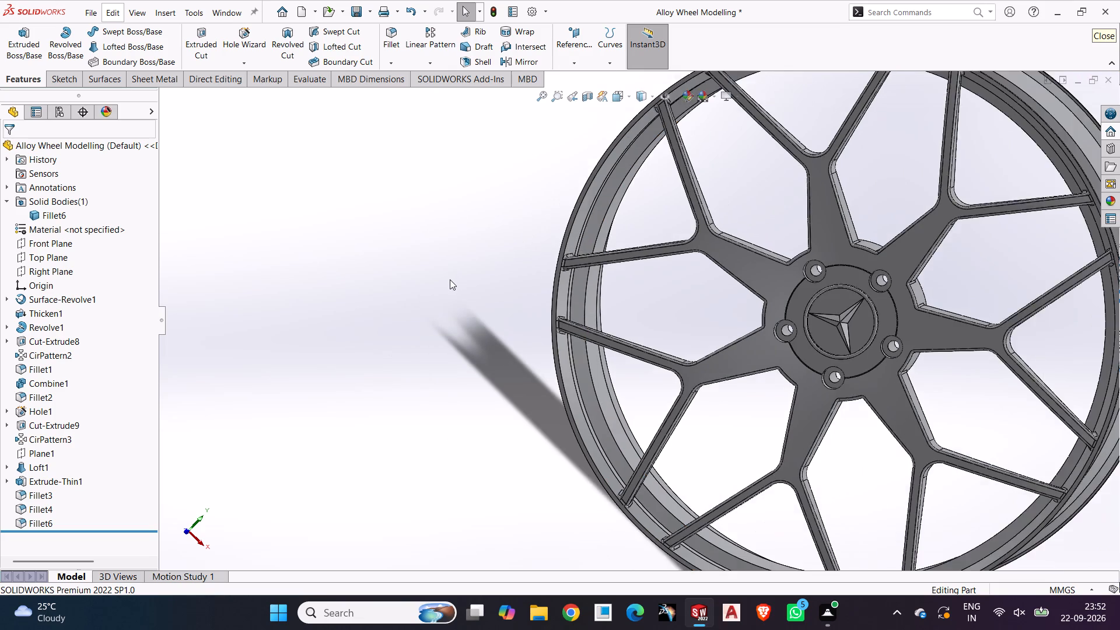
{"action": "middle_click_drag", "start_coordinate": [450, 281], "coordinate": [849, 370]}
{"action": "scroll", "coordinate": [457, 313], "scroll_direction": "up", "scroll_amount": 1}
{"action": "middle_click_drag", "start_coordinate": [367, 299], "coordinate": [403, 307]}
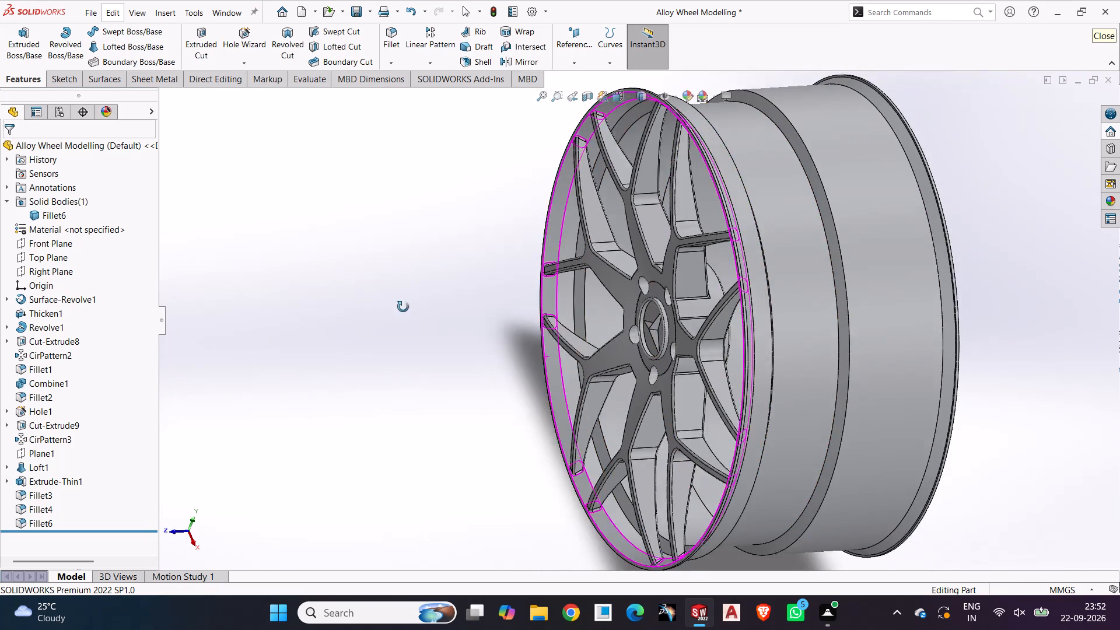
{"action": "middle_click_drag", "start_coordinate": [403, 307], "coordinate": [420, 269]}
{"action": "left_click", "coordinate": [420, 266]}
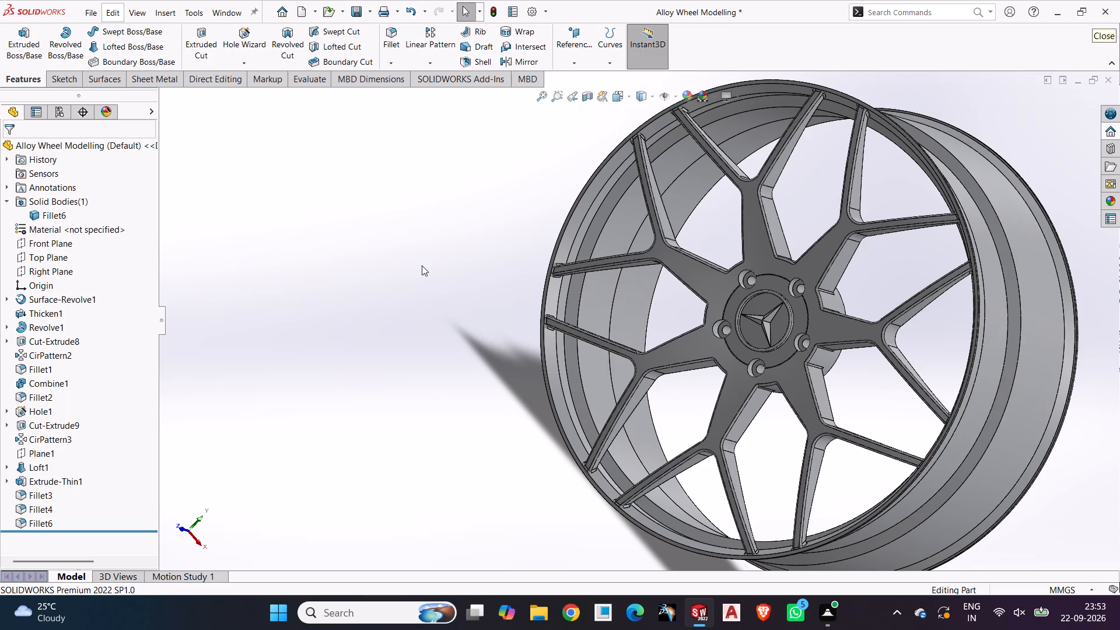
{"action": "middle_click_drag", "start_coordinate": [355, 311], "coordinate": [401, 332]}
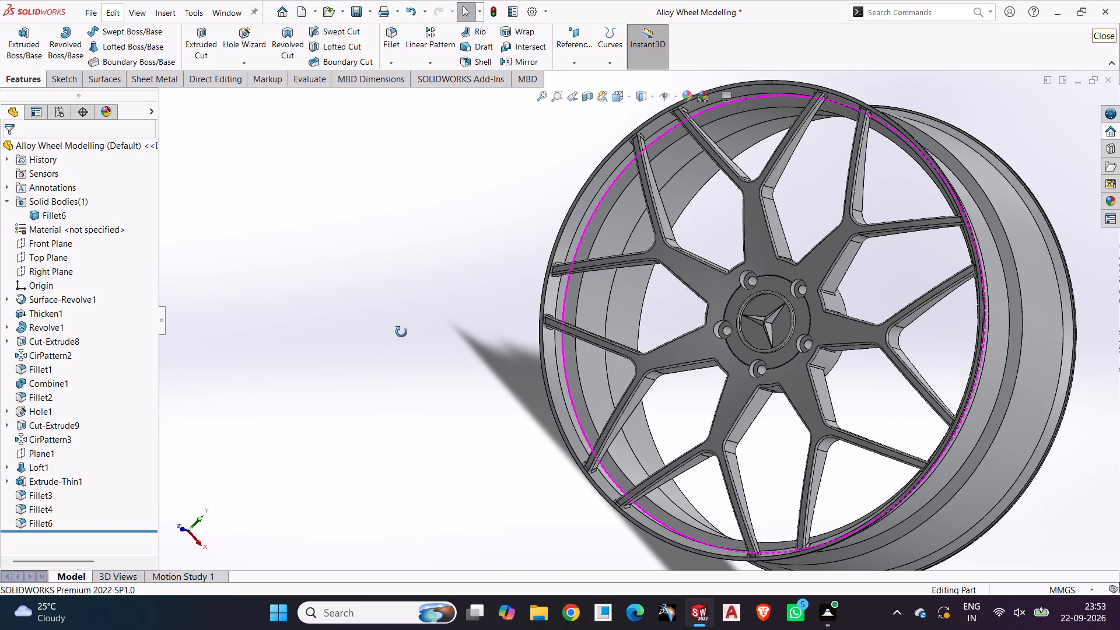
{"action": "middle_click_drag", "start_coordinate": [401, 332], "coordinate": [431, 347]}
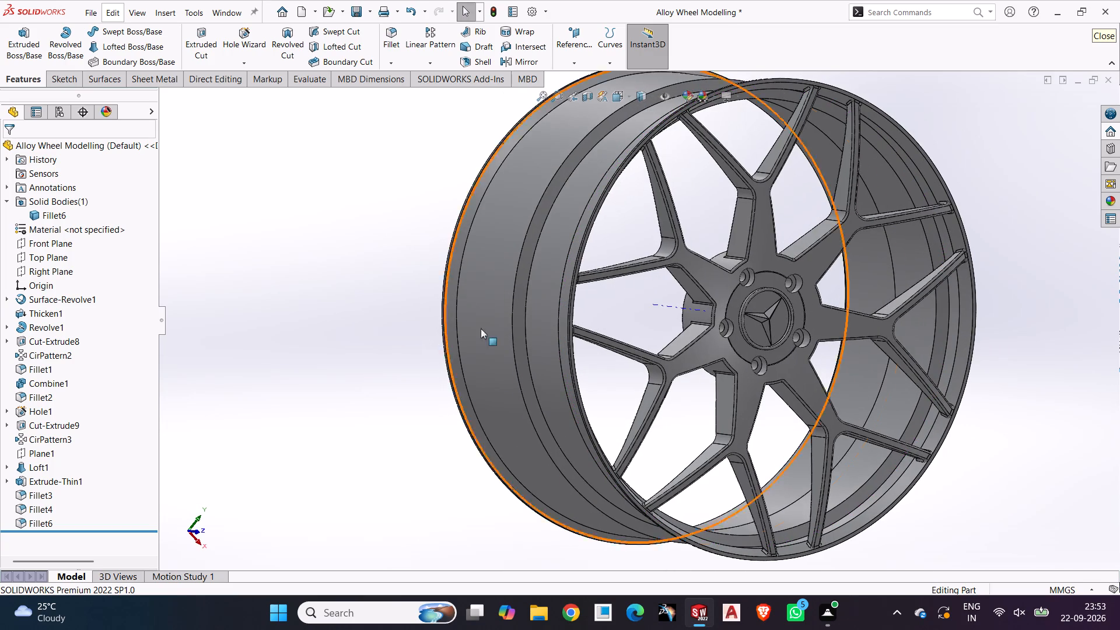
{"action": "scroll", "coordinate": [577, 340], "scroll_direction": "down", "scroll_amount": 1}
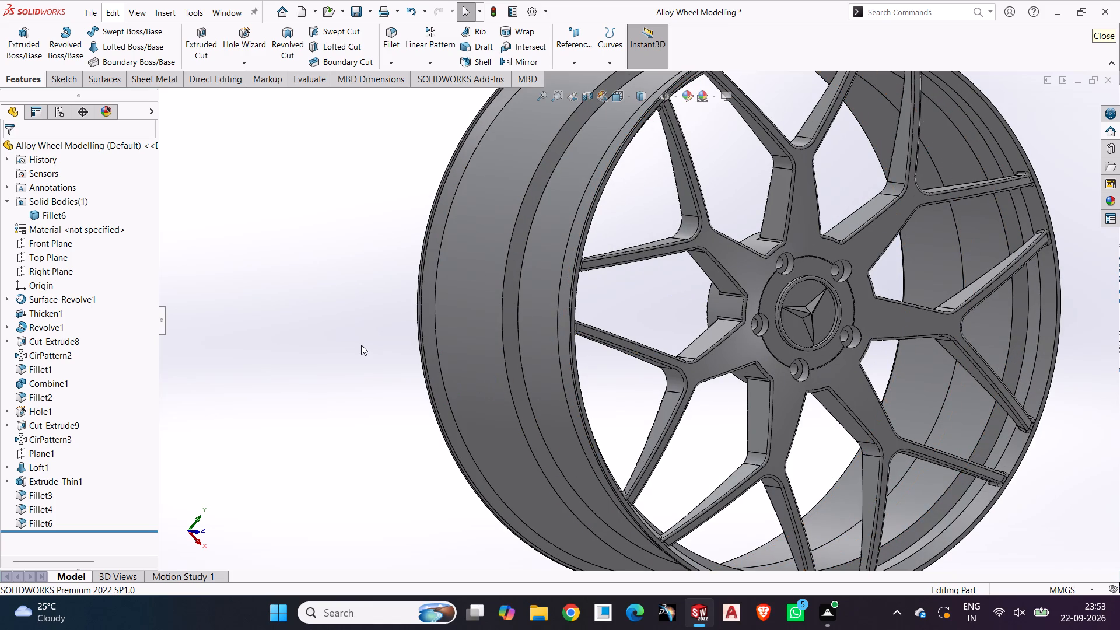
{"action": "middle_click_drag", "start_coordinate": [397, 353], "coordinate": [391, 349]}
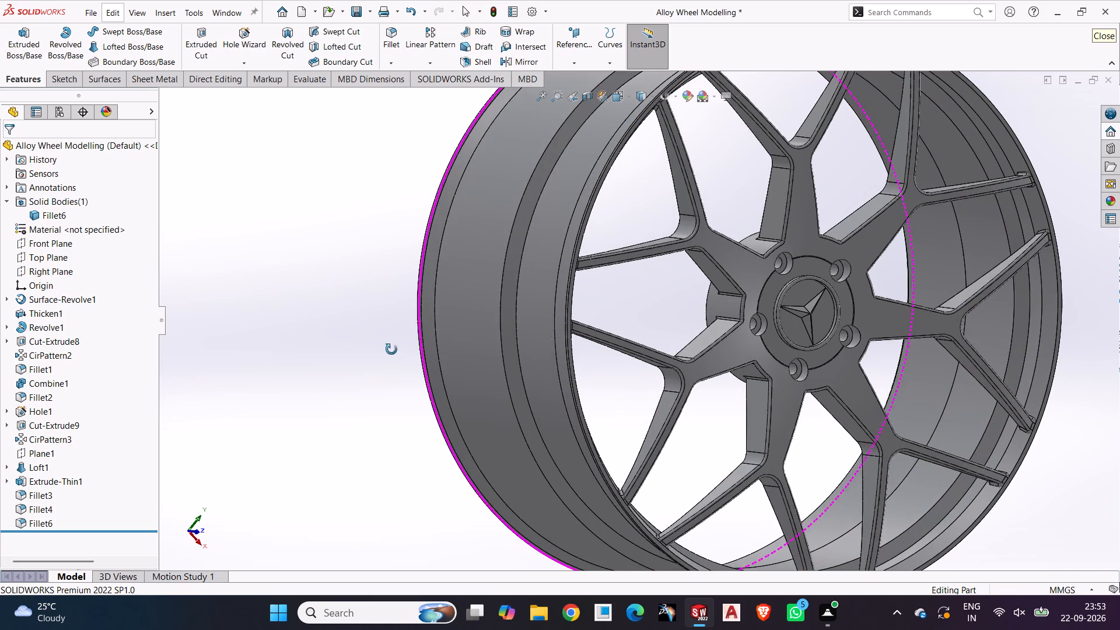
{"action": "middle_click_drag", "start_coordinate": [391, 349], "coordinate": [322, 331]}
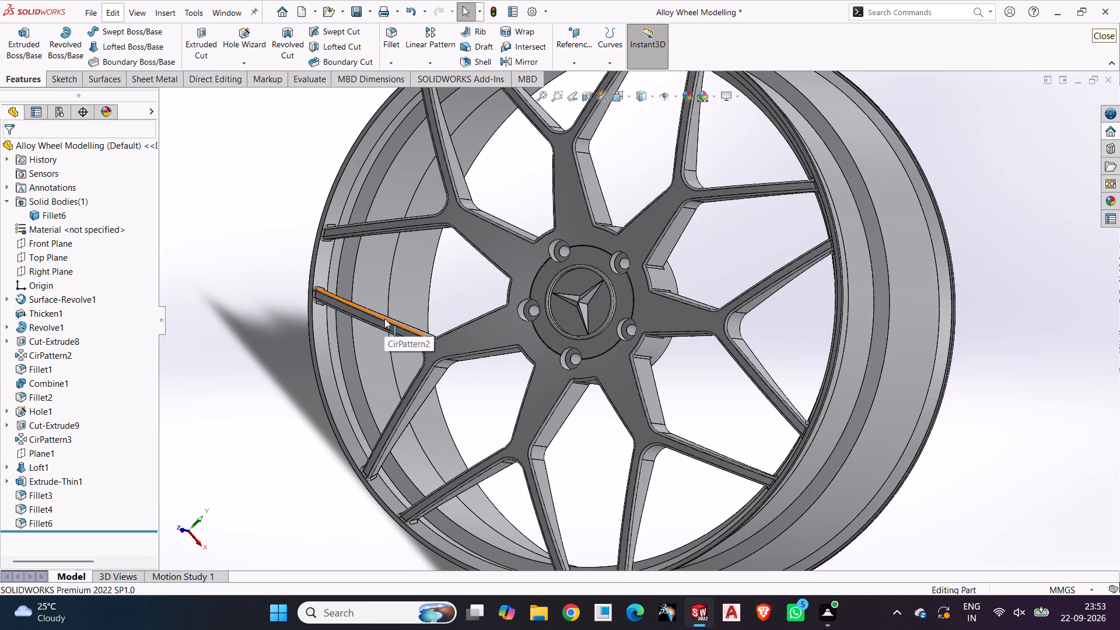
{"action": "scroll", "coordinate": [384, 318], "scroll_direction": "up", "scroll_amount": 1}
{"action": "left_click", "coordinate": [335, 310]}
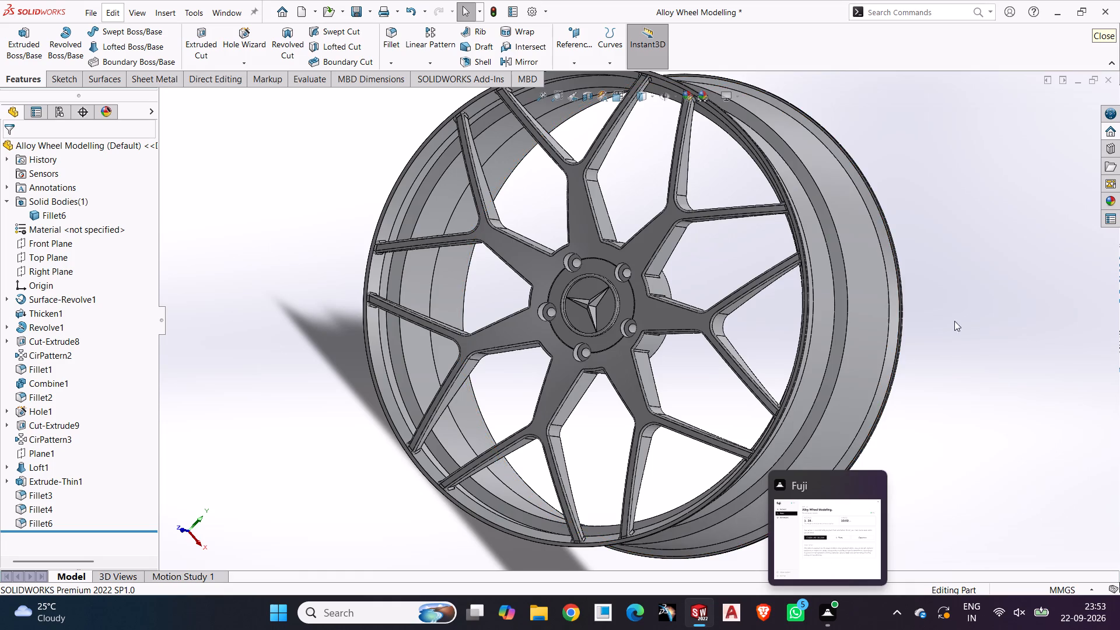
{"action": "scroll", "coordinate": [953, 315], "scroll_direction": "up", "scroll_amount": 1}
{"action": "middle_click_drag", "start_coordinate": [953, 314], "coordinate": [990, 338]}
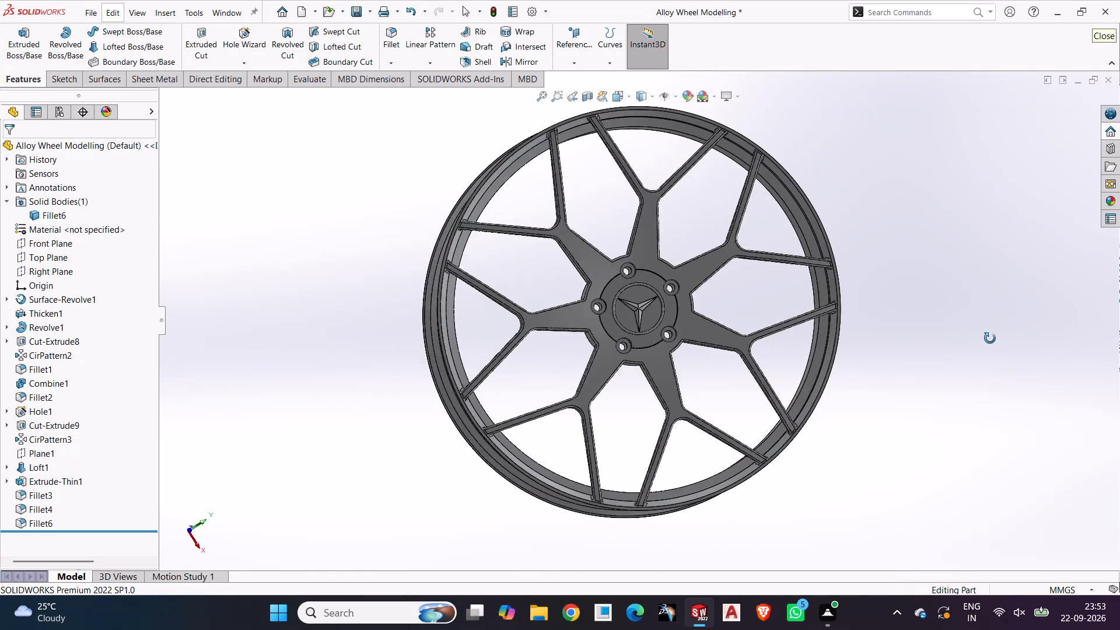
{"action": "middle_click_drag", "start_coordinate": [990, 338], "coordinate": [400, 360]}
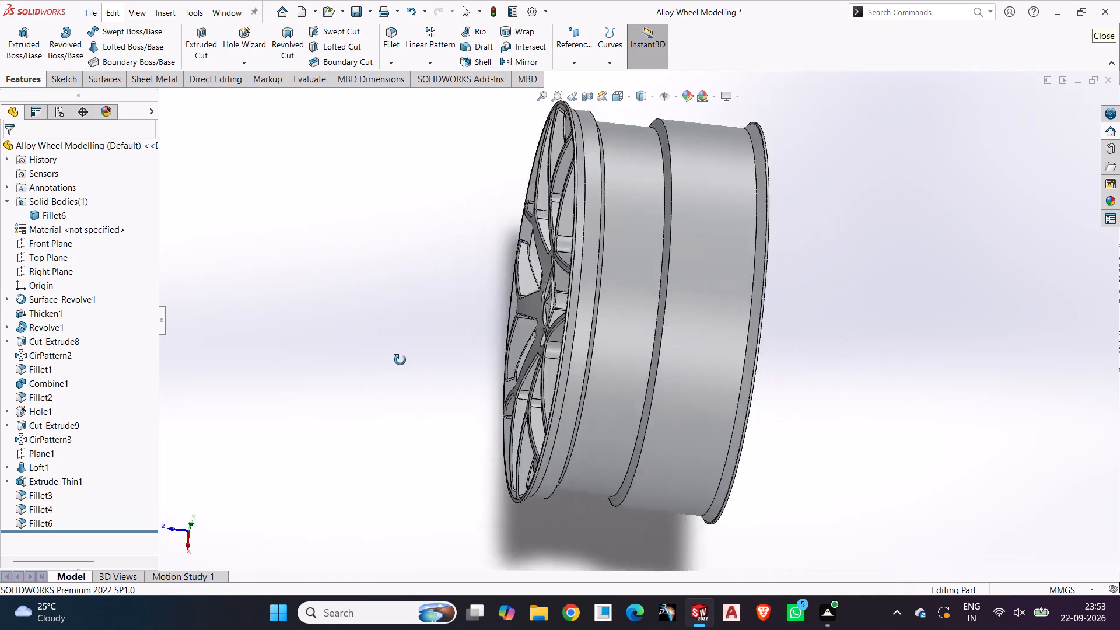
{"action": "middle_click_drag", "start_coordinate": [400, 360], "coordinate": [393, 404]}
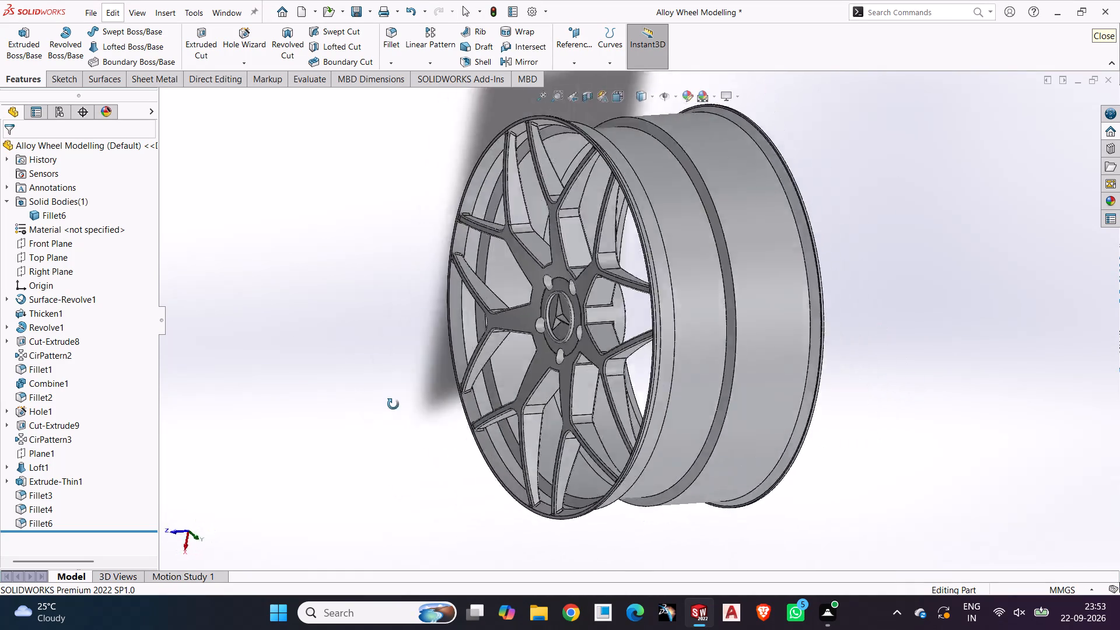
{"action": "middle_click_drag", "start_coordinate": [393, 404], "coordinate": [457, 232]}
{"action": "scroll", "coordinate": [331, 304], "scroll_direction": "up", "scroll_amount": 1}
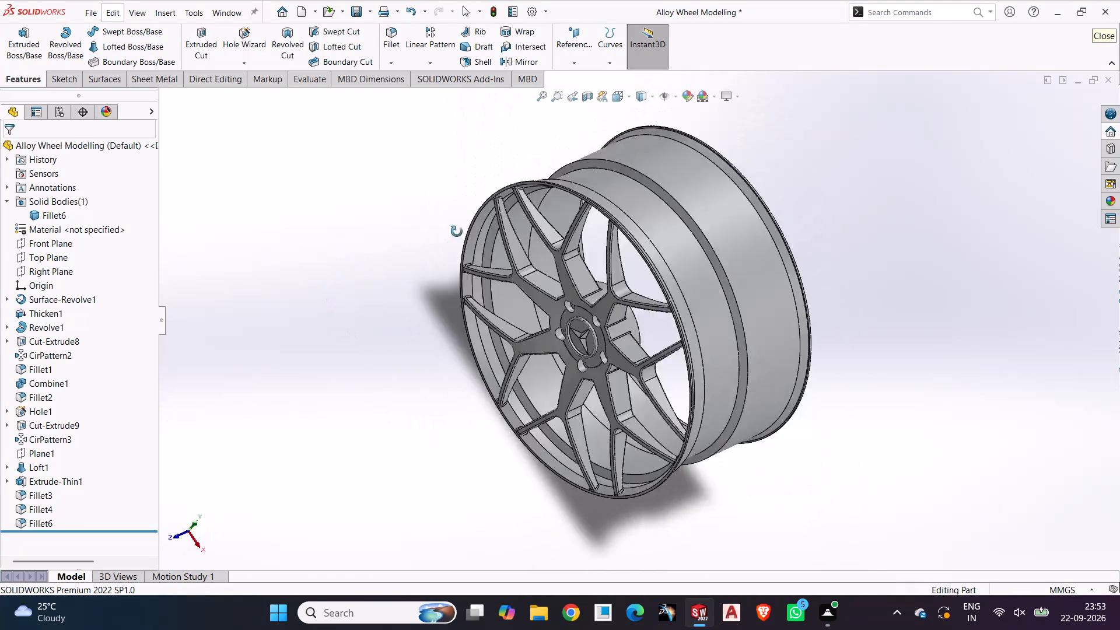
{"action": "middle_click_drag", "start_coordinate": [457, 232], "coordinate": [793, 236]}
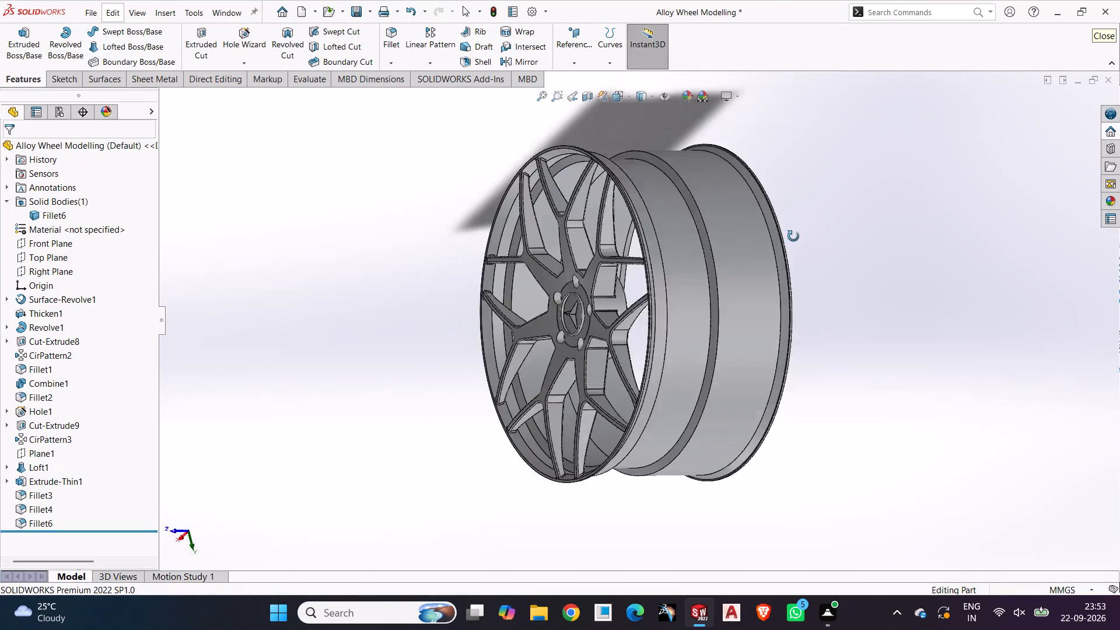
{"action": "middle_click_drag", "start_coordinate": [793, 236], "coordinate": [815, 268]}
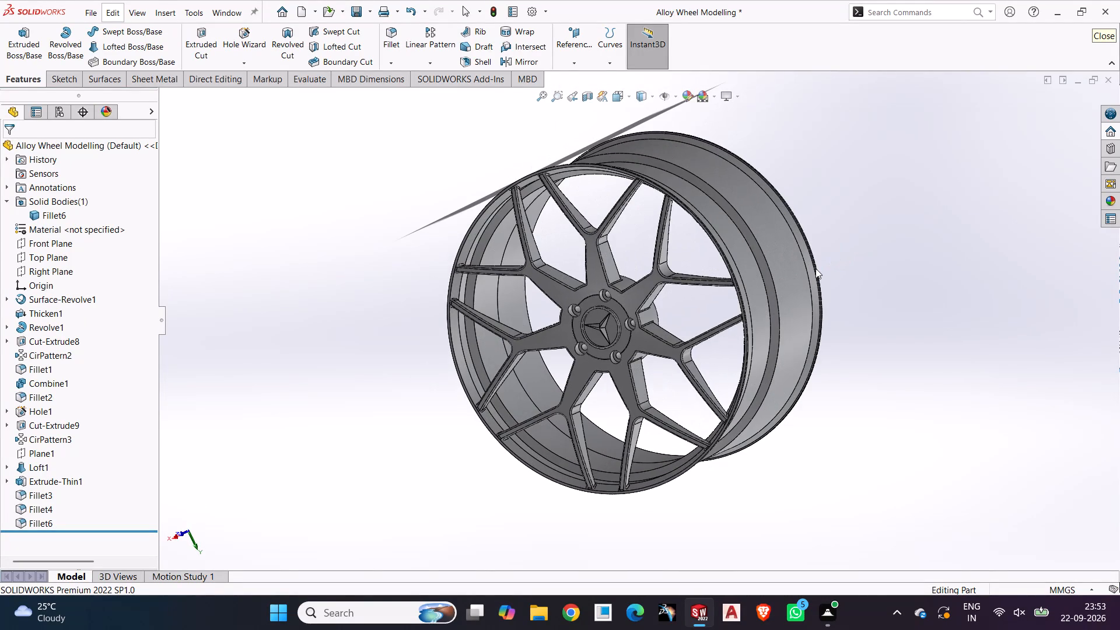